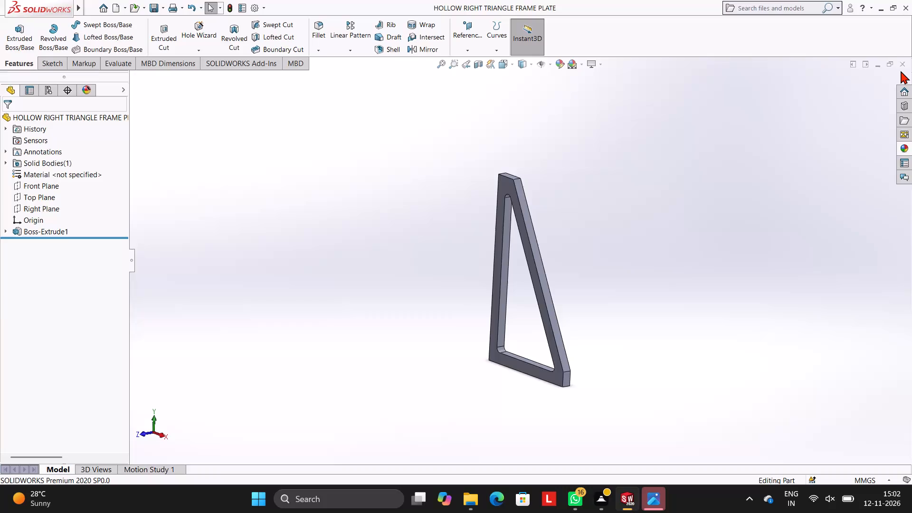
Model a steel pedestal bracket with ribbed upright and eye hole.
Close the open triangle frame part and create a new part document.
click(902, 63)
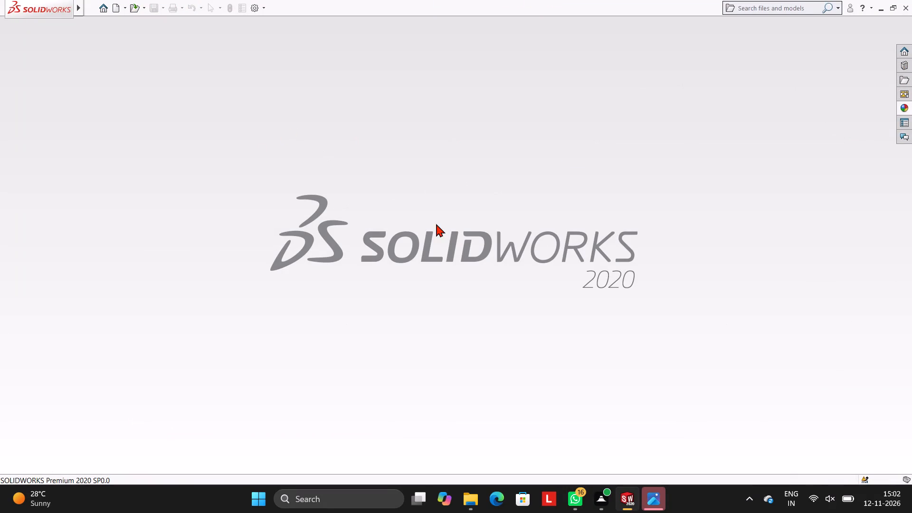
click(117, 9)
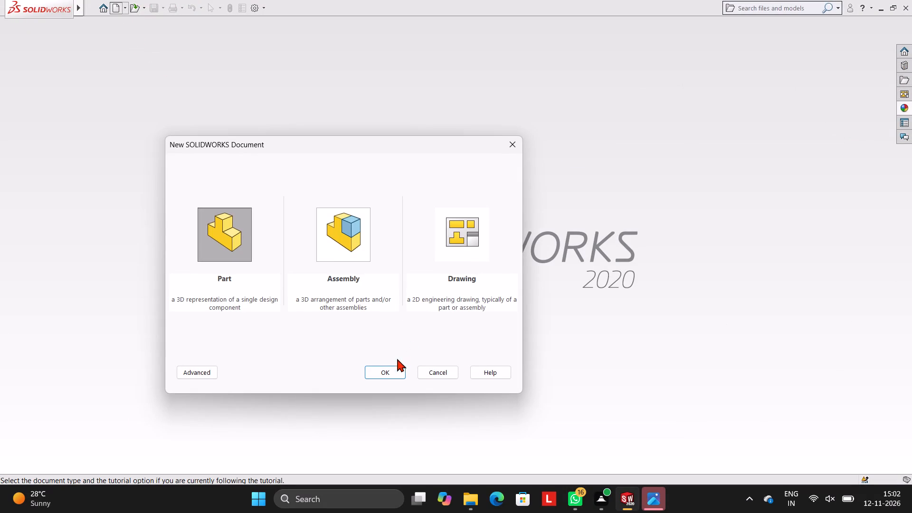
click(392, 367)
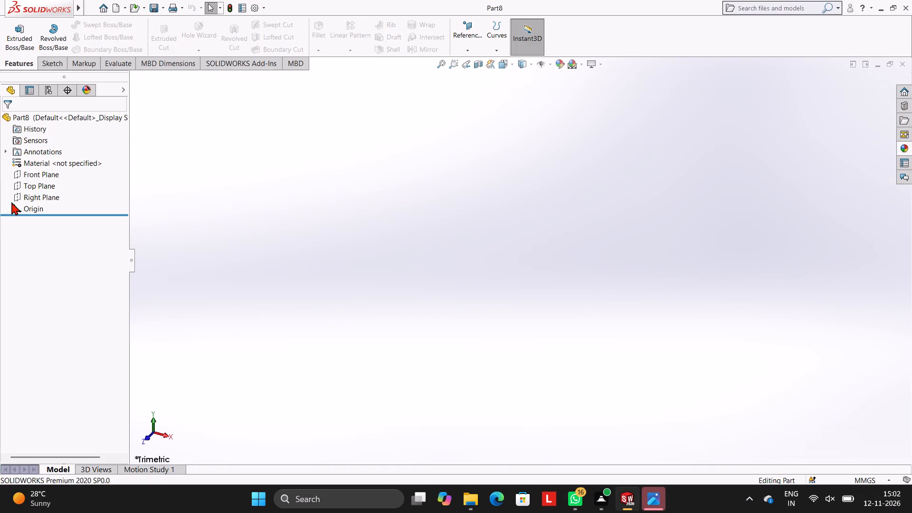
Start a new sketch on the Front Plane.
click(34, 174)
click(39, 161)
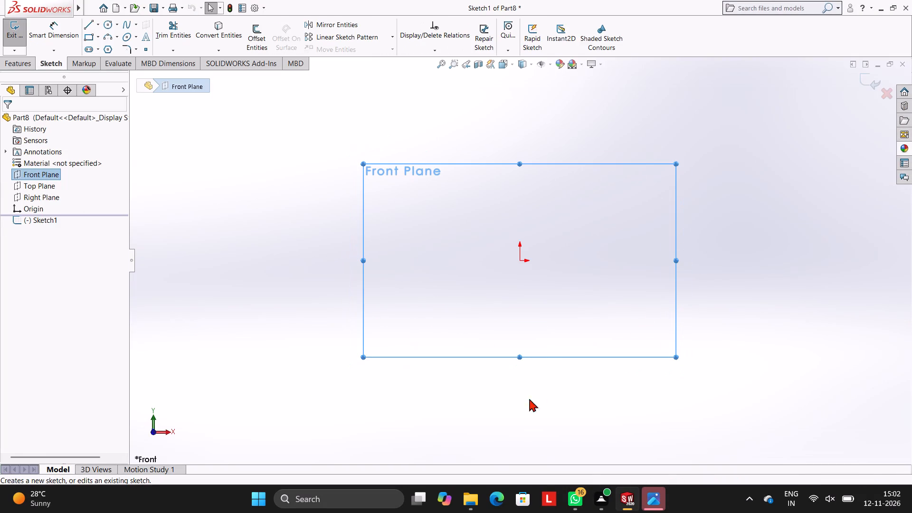
click(443, 247)
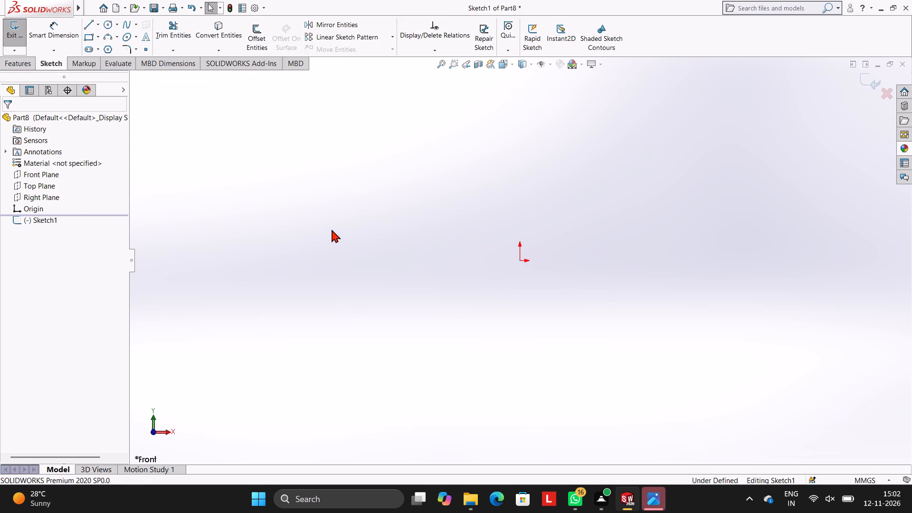
Draw a 72 mm horizontal line from the origin along positive X.
click(87, 25)
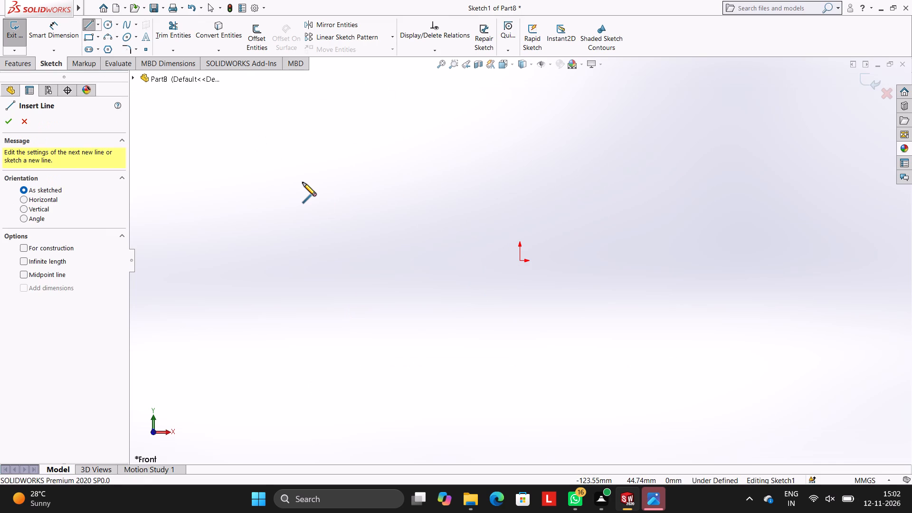
click(518, 260)
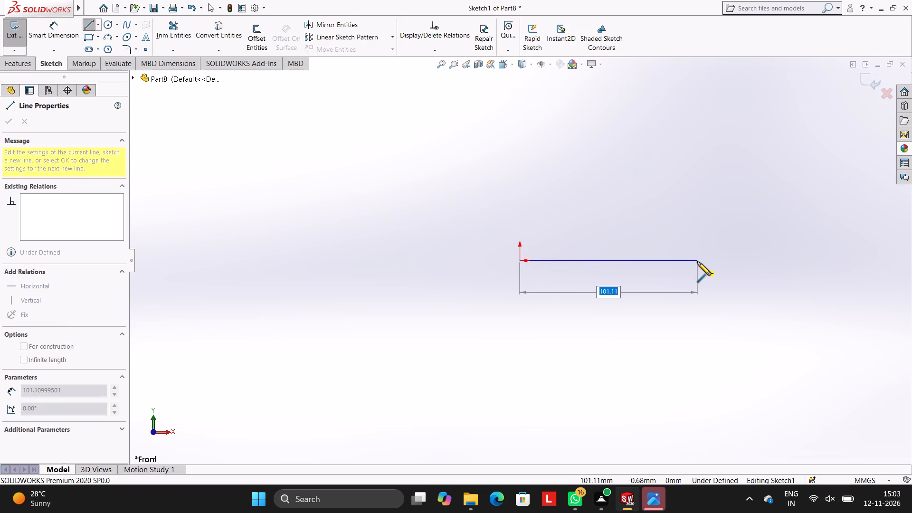
text(72)
key(Return)
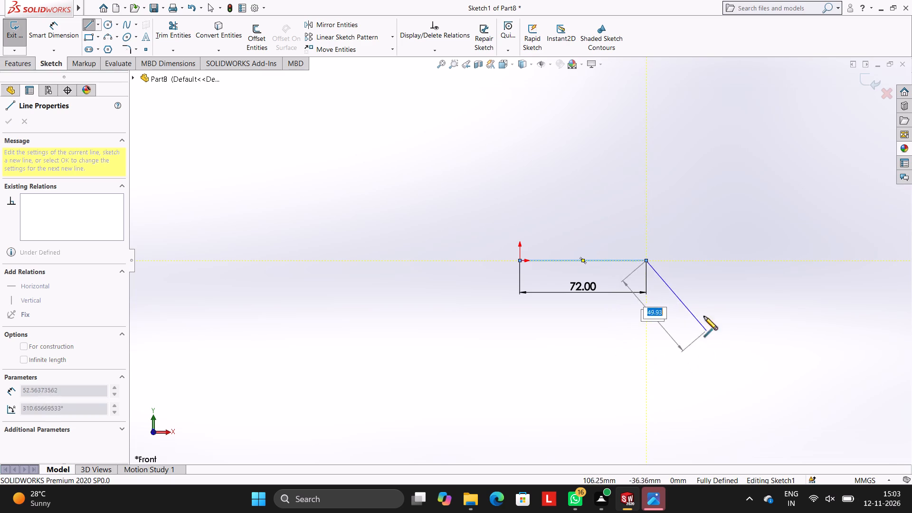
key(Escape)
scroll(672, 289, up, 2)
scroll(672, 289, down, 4)
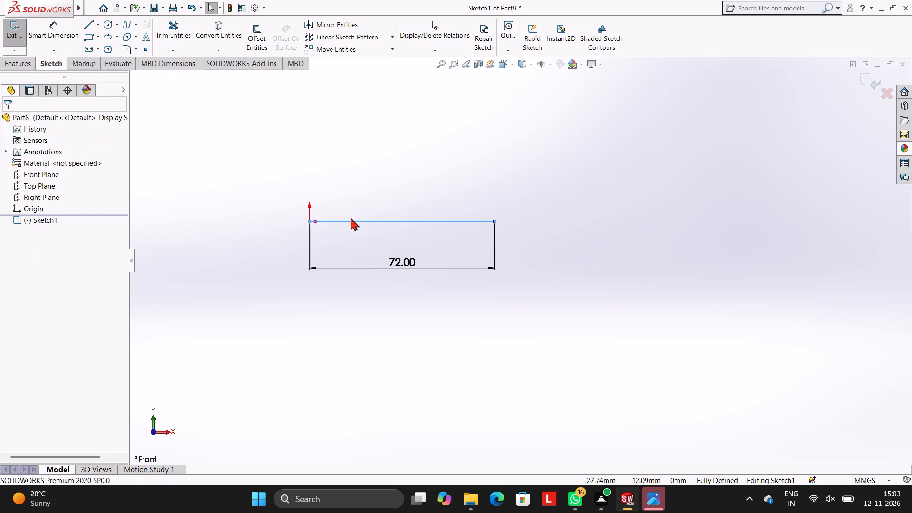
scroll(363, 236, up, 2)
scroll(363, 236, down, 2)
key(Escape)
key(Escape)
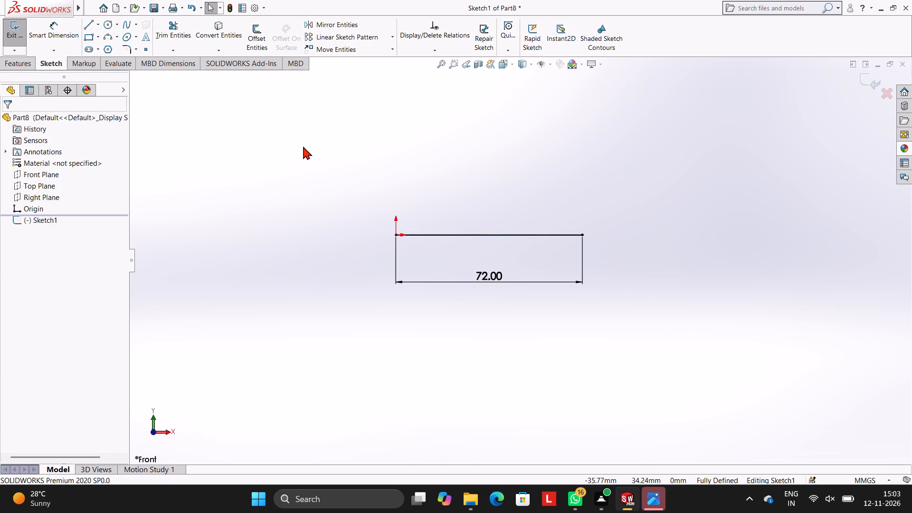
From the 72 mm line's midpoint, draw a 24 mm line along it in positive X, continuing 23 mm vertically down.
click(87, 23)
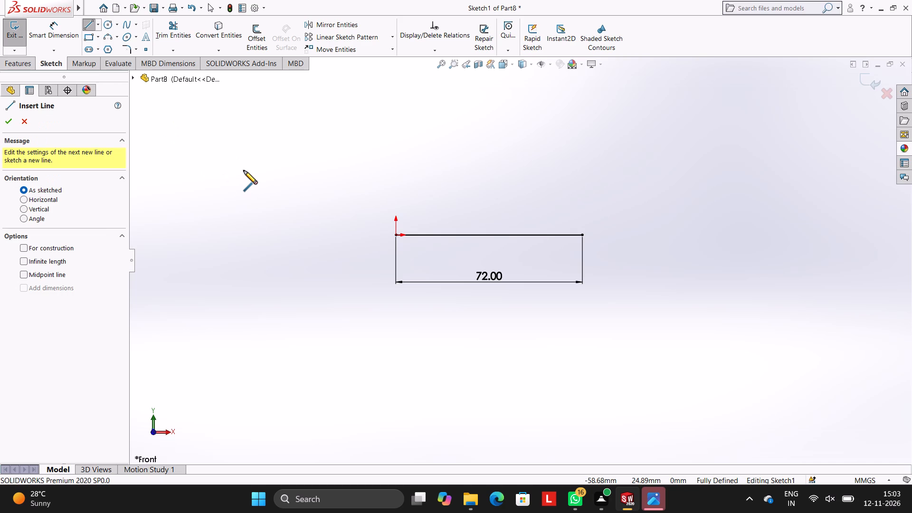
scroll(490, 238, down, 3)
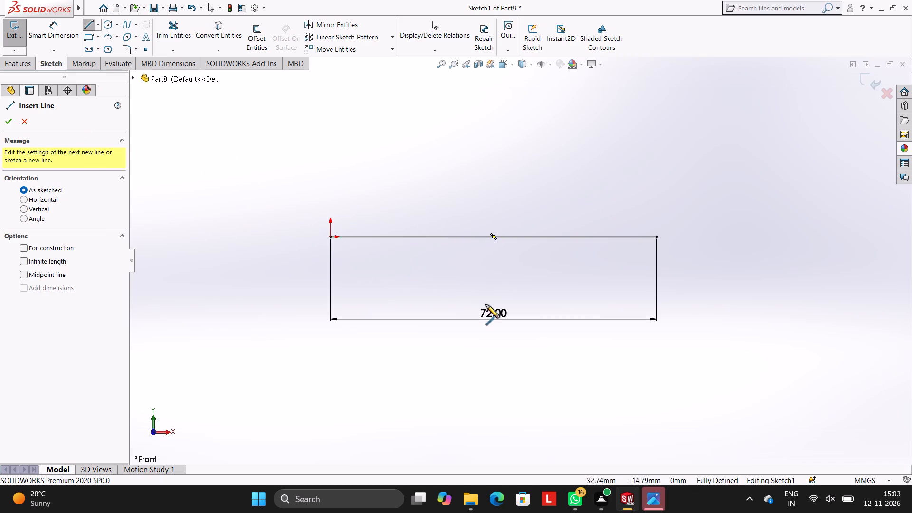
click(494, 238)
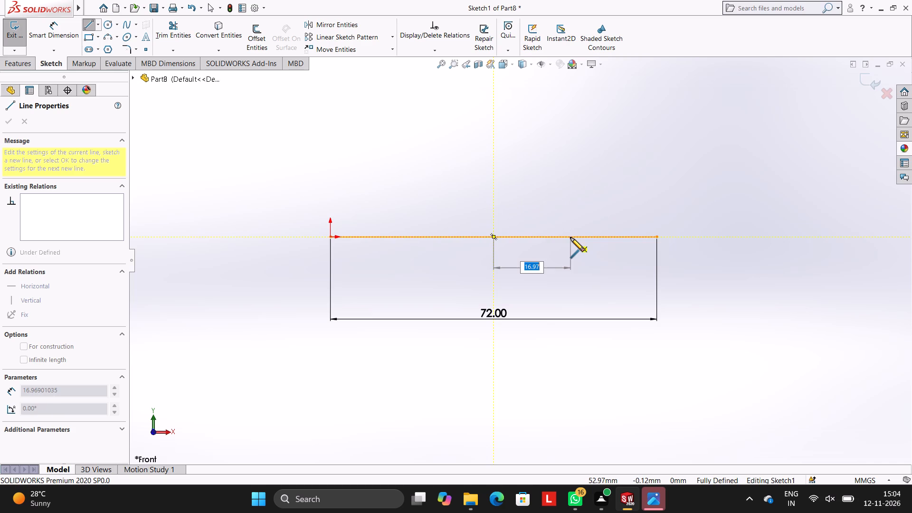
text(24)
key(Return)
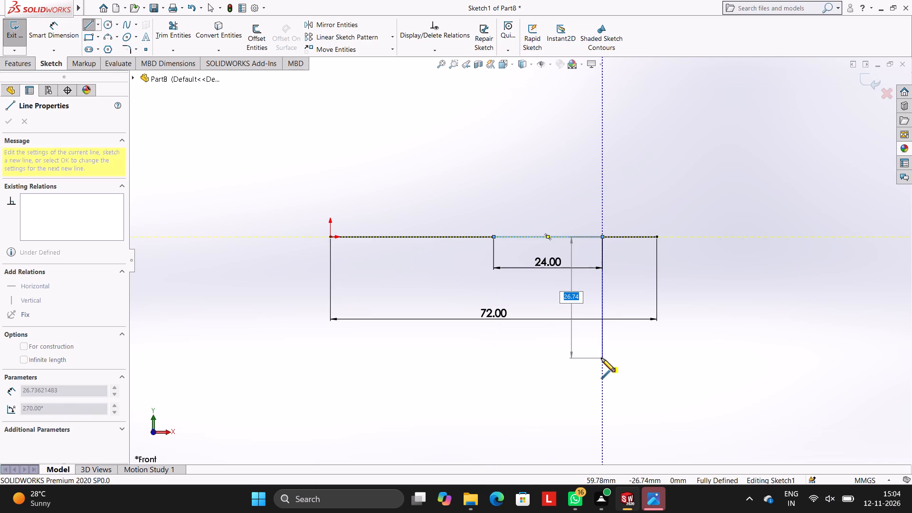
text(23)
key(Return)
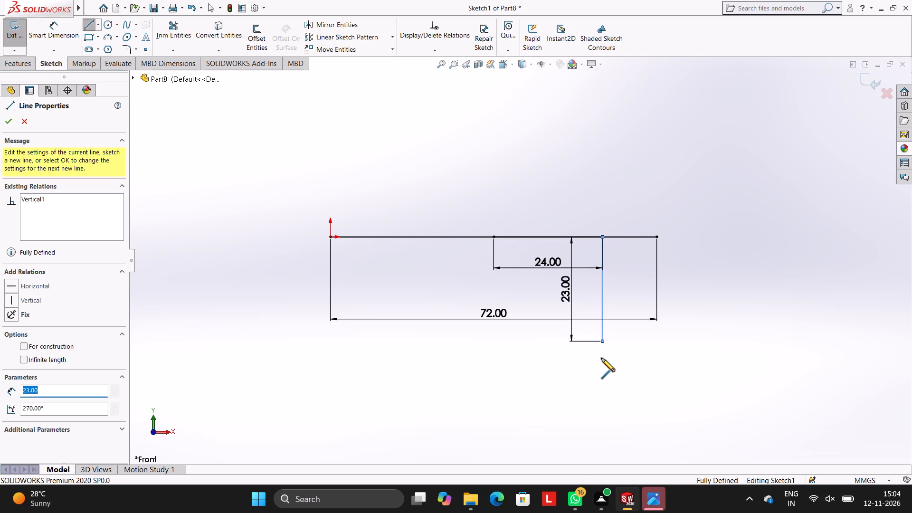
key(Escape)
key(Escape)
key(Escape)
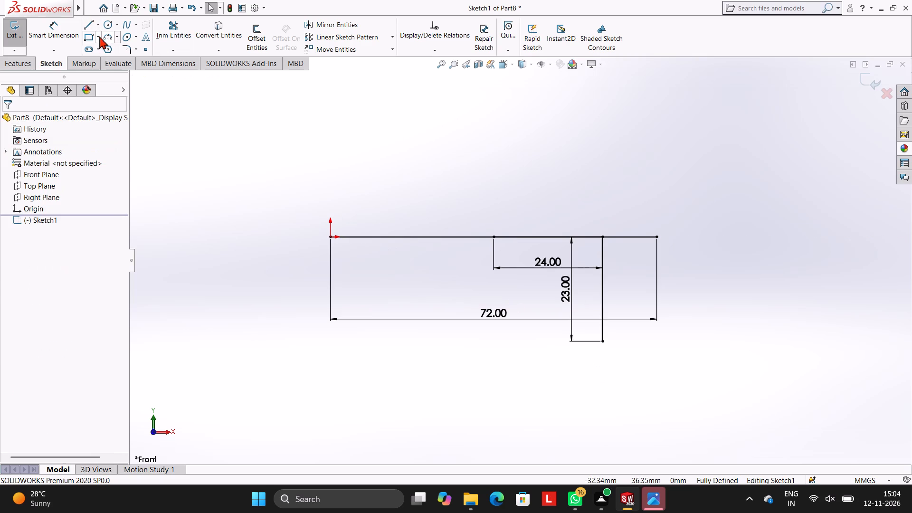
From the same midpoint, draw a 24 mm line toward the origin, continuing 23 mm vertically down.
click(90, 25)
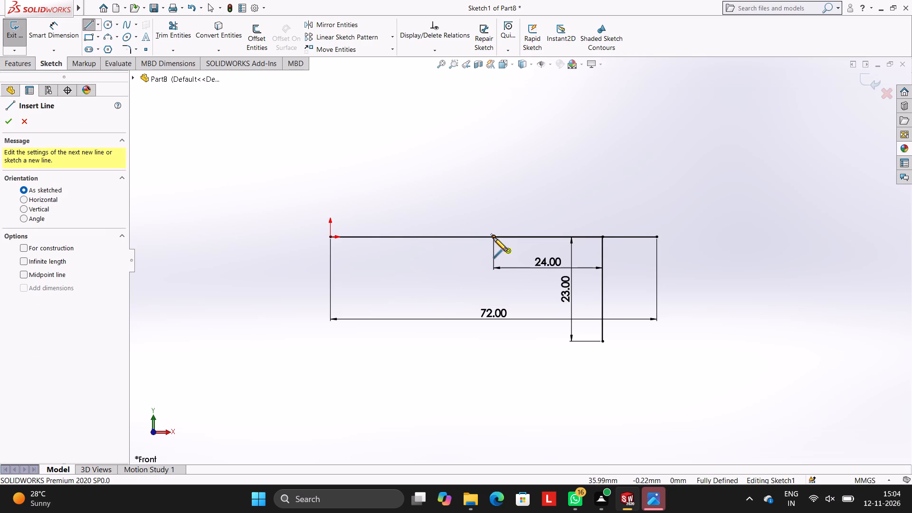
click(494, 237)
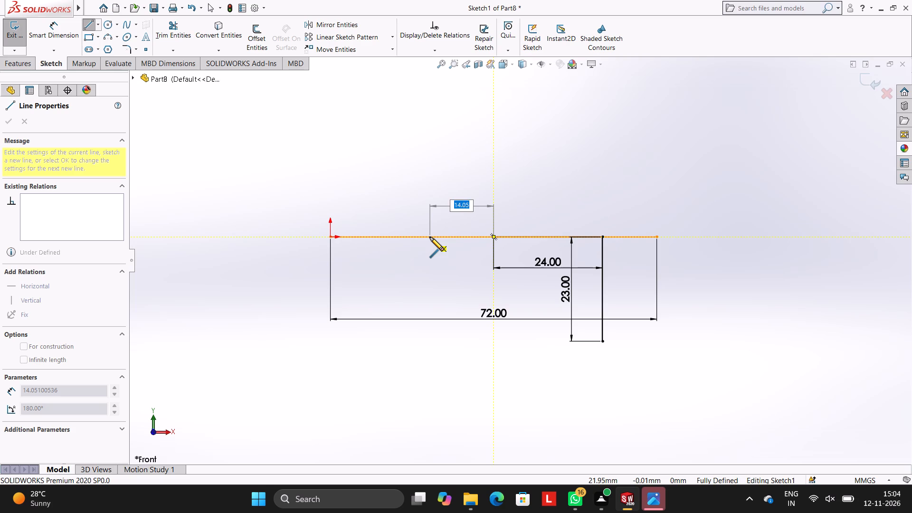
text(24)
key(Return)
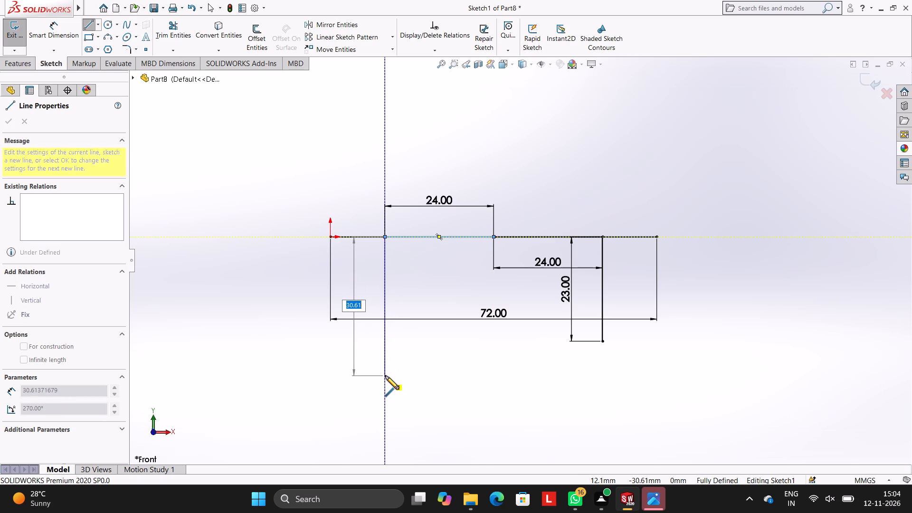
text(23)
key(Return)
key(Escape)
key(Escape)
key(Escape)
key(Escape)
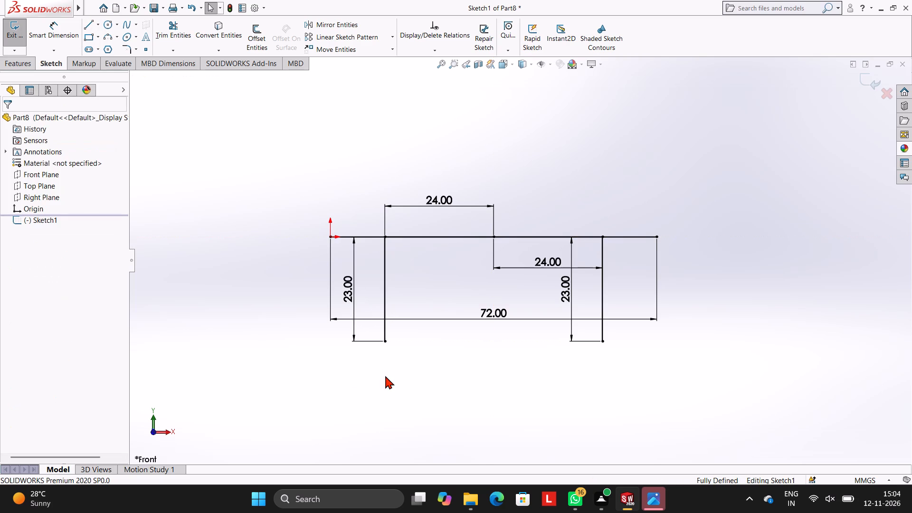
Draw a 24 mm diameter circle centred on the lower end of the vertical line nearer the origin.
scroll(513, 280, up, 2)
scroll(515, 282, down, 2)
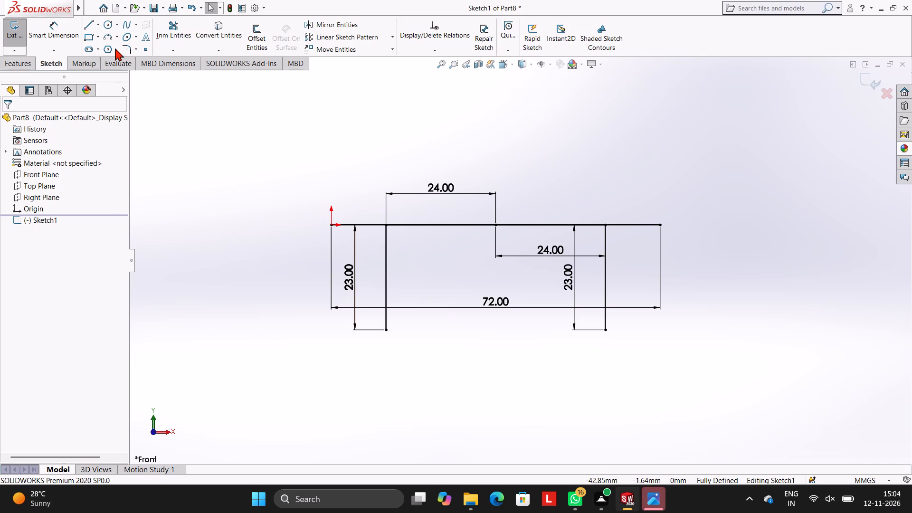
click(106, 21)
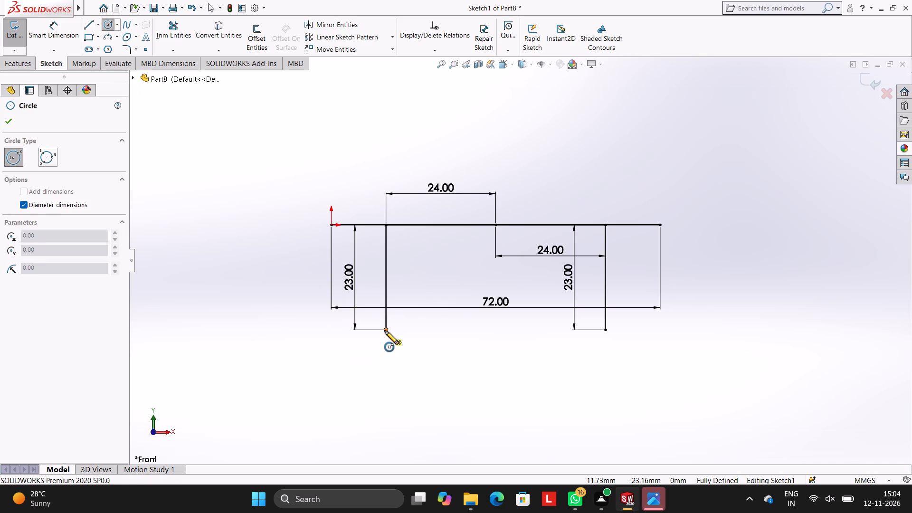
click(385, 331)
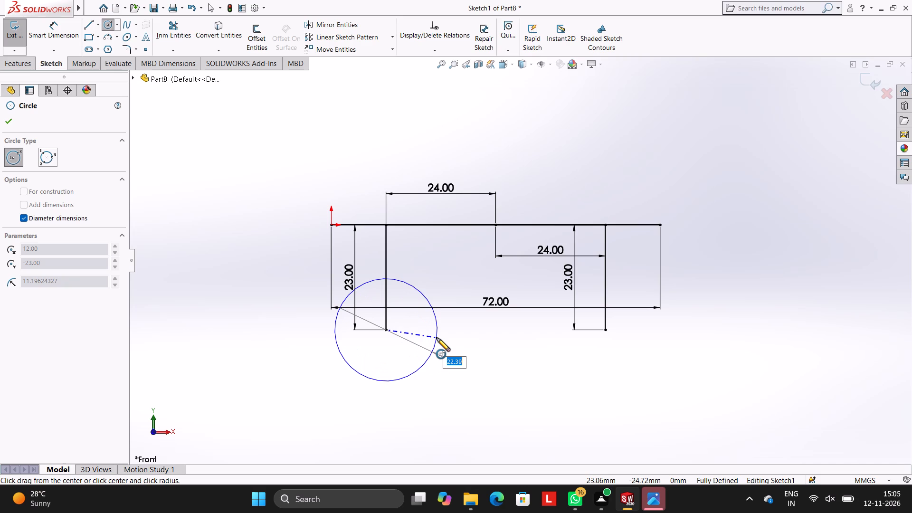
text(24)
key(Return)
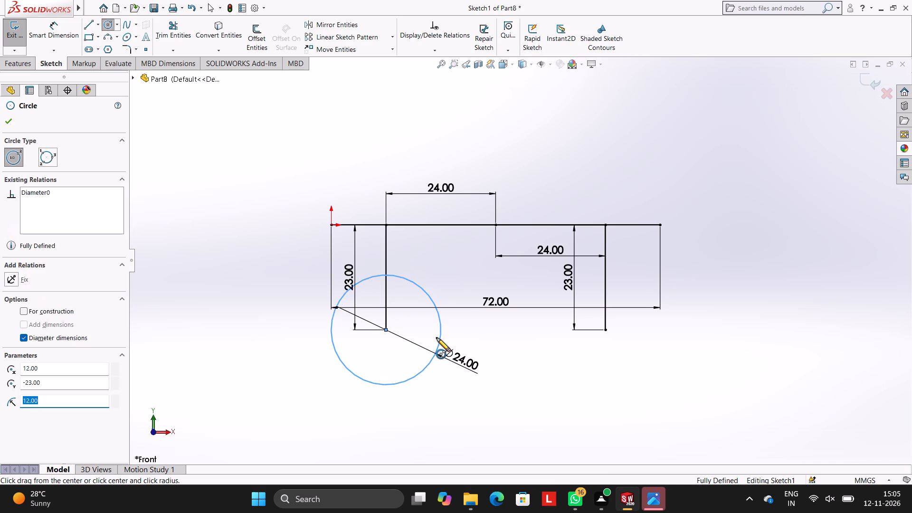
key(Escape)
key(Escape)
key(Escape)
key(Escape)
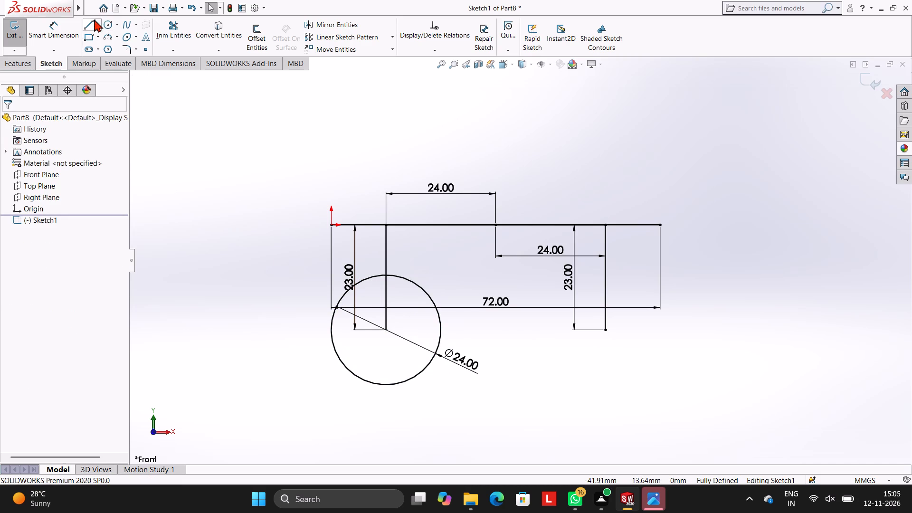
Draw a 23 mm vertical line from the origin down to the outer edge of the circle.
click(90, 20)
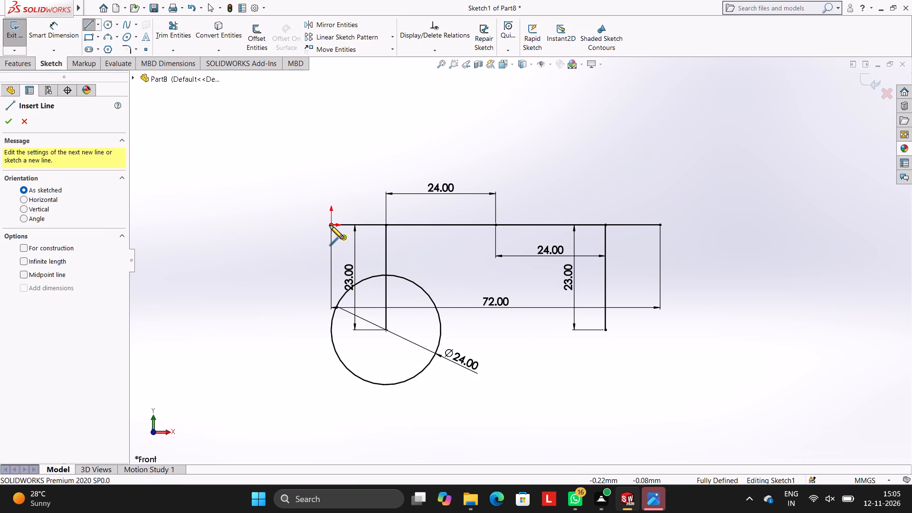
click(330, 225)
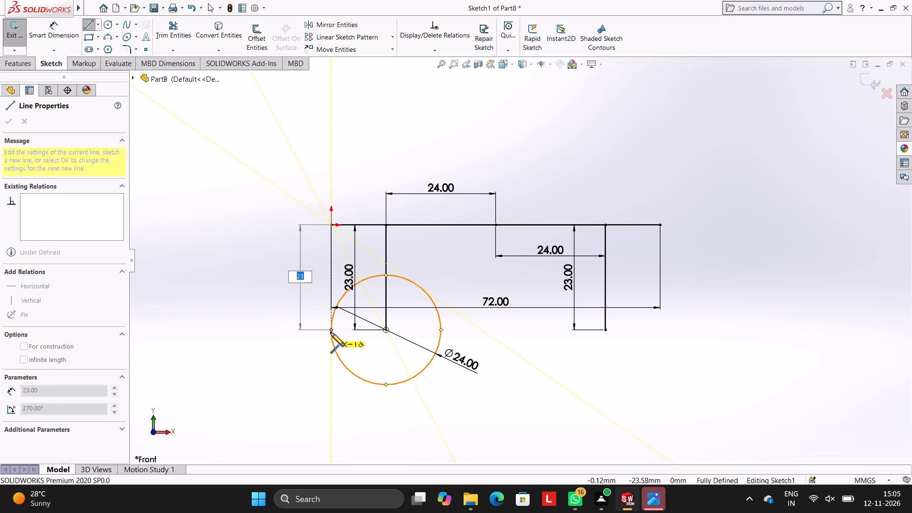
text(23)
key(Return)
key(Escape)
key(Escape)
key(Escape)
key(Escape)
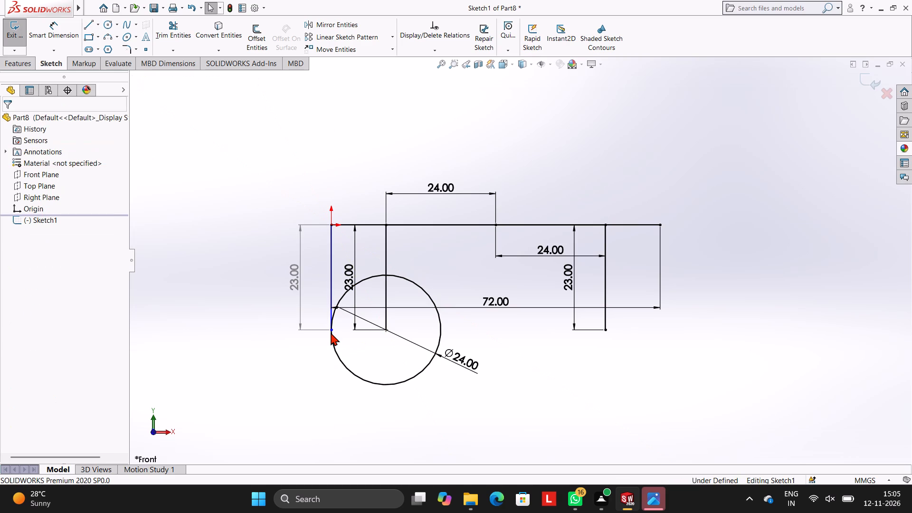
key(Escape)
key(Escape)
key(Escape)
key(Escape)
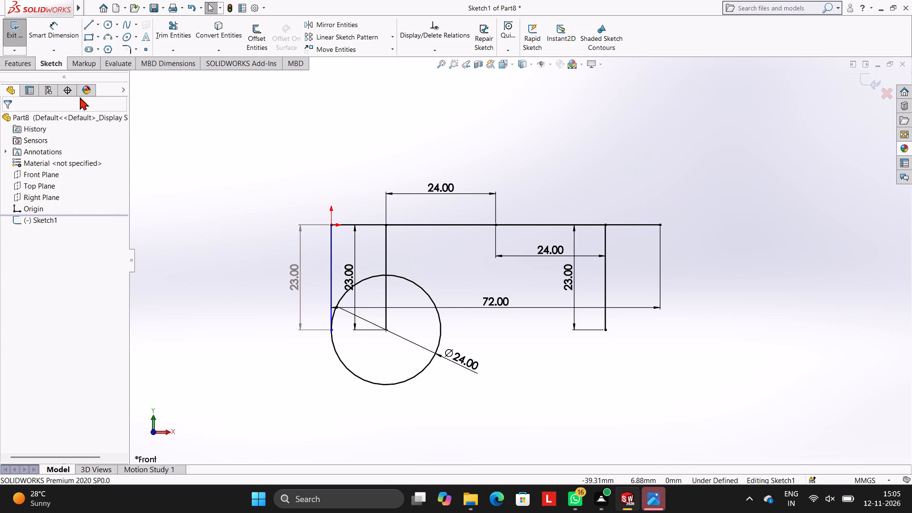
Draw a 24 mm diameter circle centred on the lower end of the other vertical line.
click(109, 28)
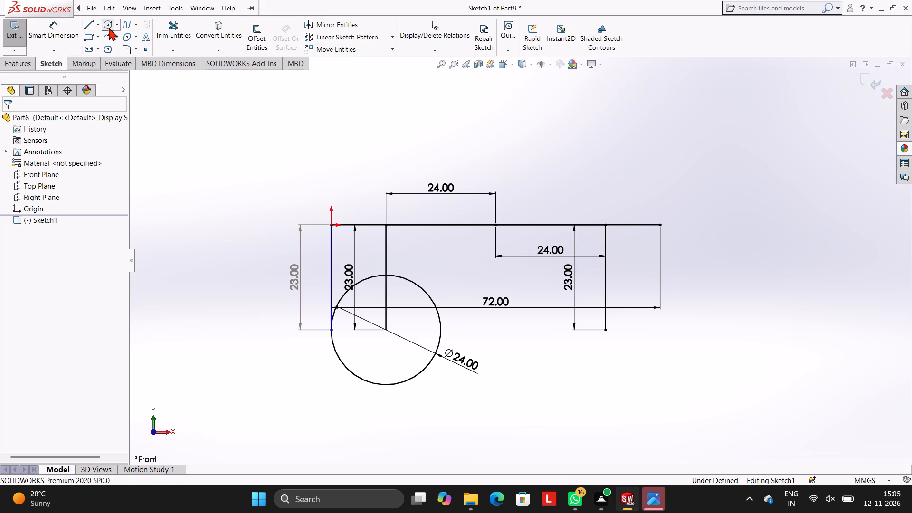
click(607, 332)
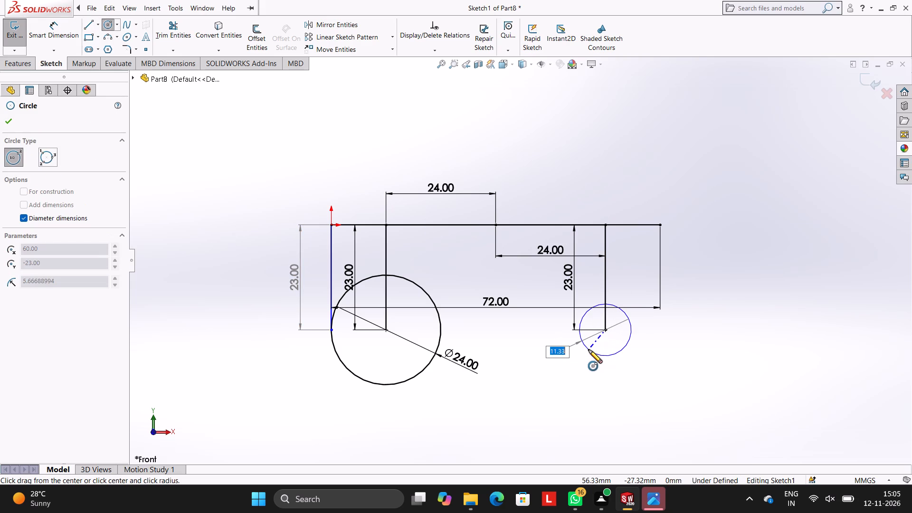
text(24)
key(Return)
key(Escape)
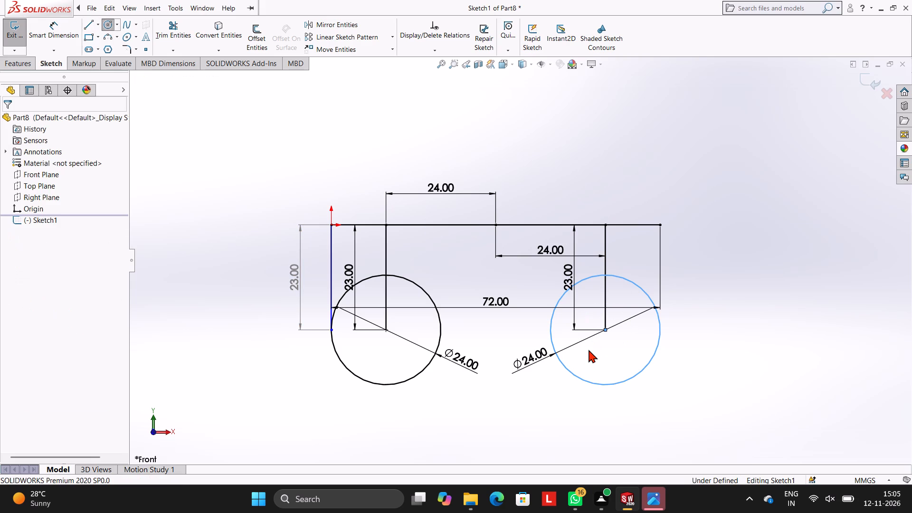
key(Escape)
key(Escape)
key(Escape)
key(Escape)
key(Escape)
key(Escape)
key(Escape)
key(Escape)
key(Escape)
key(Escape)
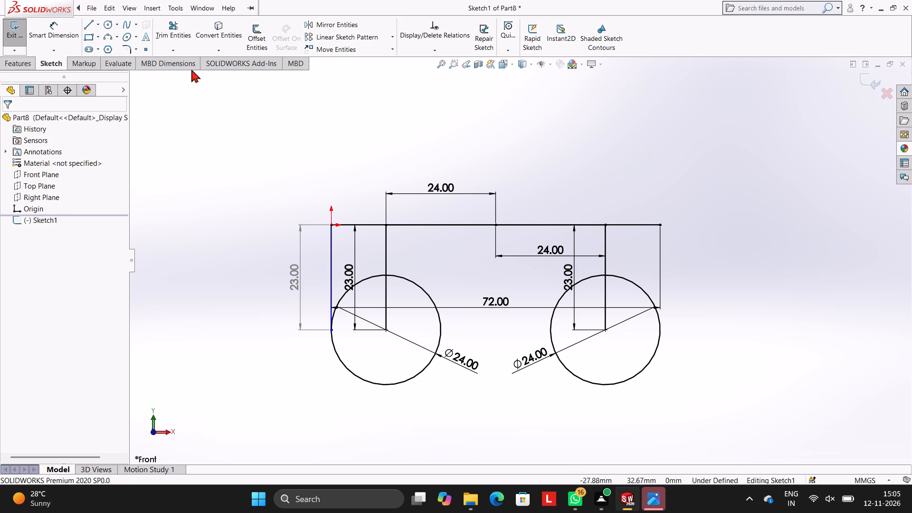
Draw a 23 mm vertical line from the top edge's far end down to the side of the farther circle.
click(86, 24)
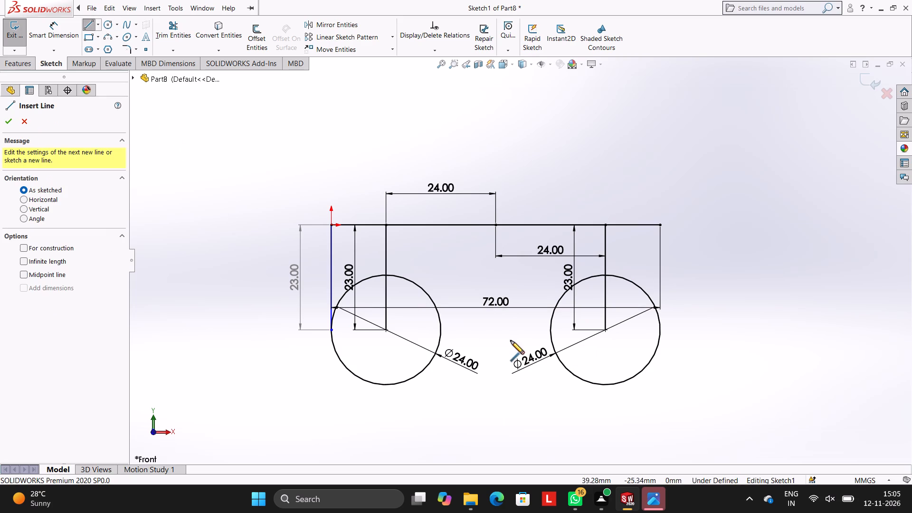
click(662, 225)
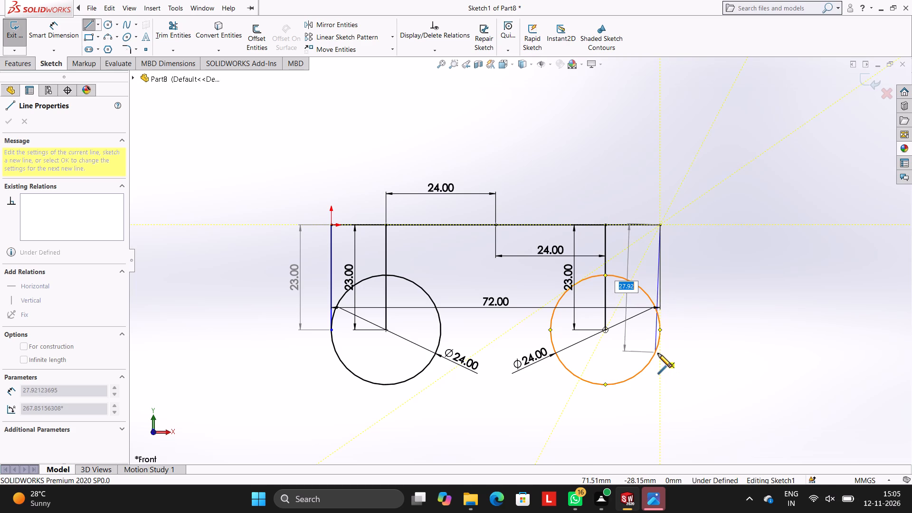
text(23)
key(Return)
key(Escape)
key(Escape)
key(Escape)
key(Escape)
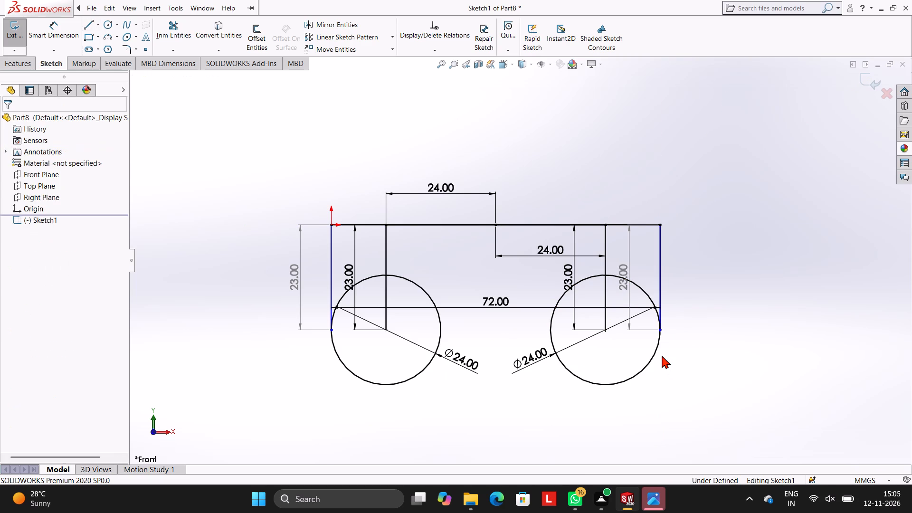
key(Escape)
Add a 12 mm dimension above the top edge between the vertical line at the origin and the nearer circle's centre.
scroll(614, 326, up, 1)
scroll(614, 326, down, 2)
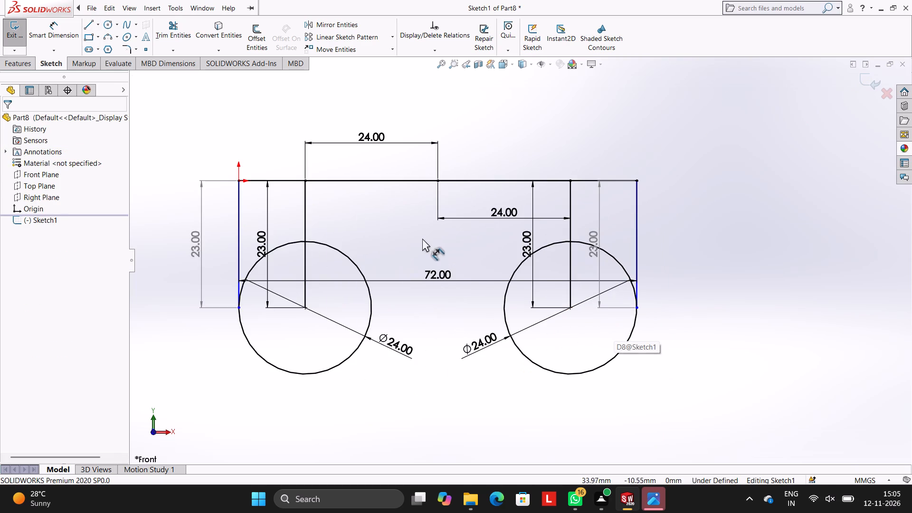
scroll(414, 239, up, 2)
click(52, 32)
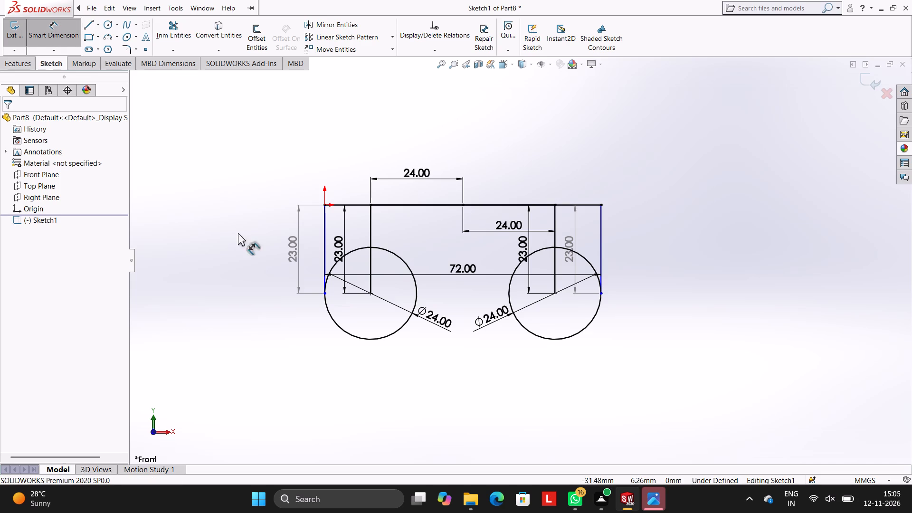
click(324, 229)
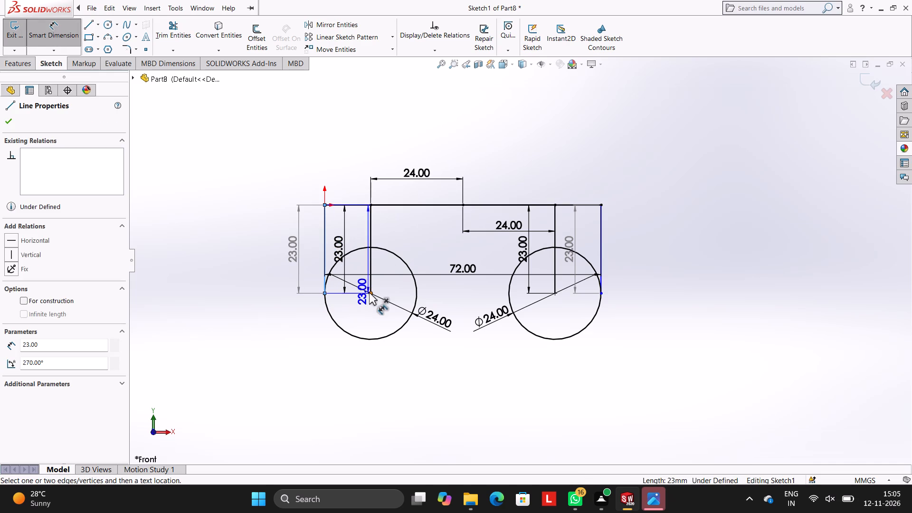
click(370, 294)
click(342, 134)
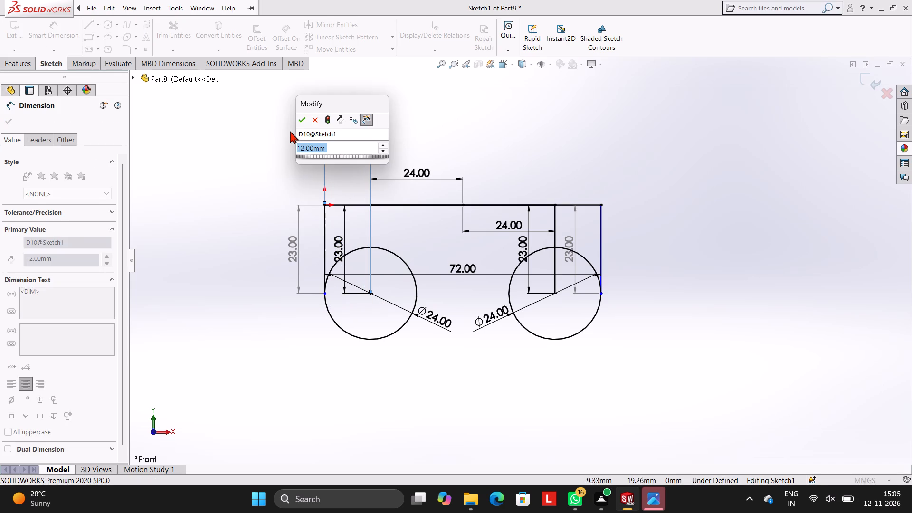
click(299, 118)
click(238, 123)
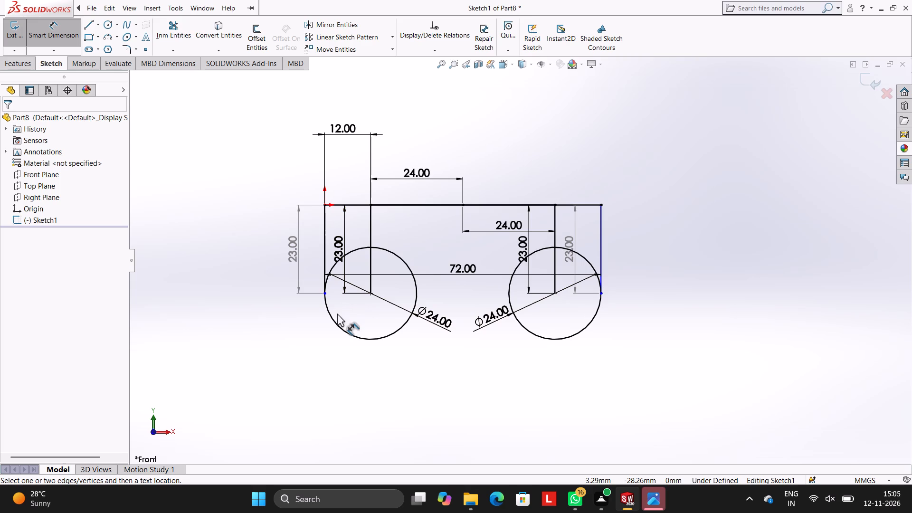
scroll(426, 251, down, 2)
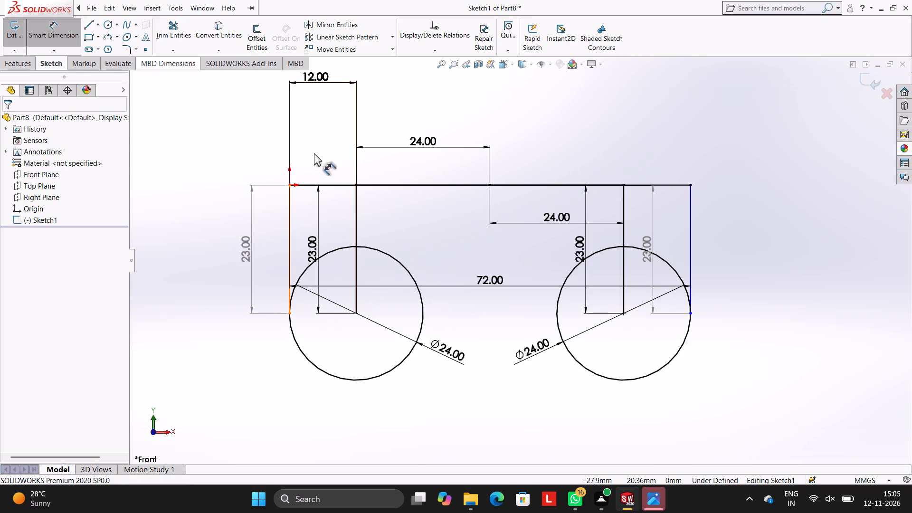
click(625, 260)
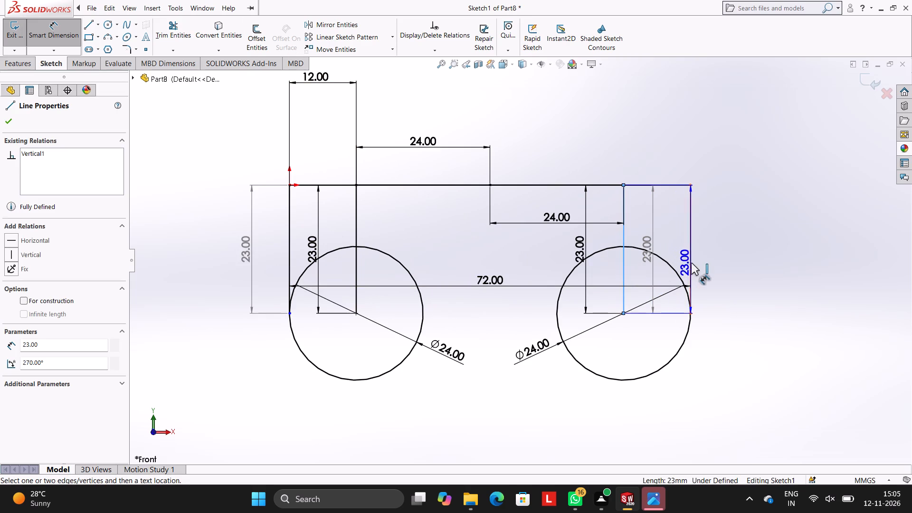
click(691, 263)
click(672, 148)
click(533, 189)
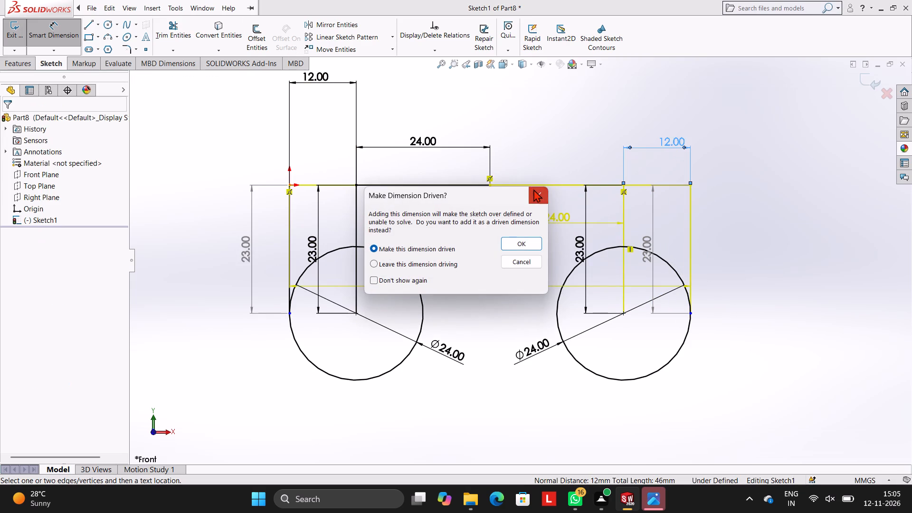
Add a 12 mm dimension between the farther circle's vertical centre line and the lower end of the far outer line.
click(623, 208)
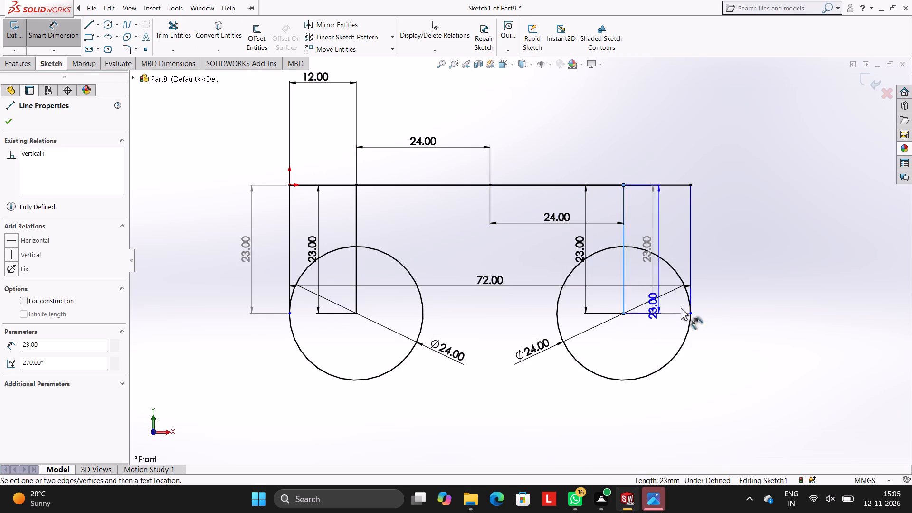
click(689, 314)
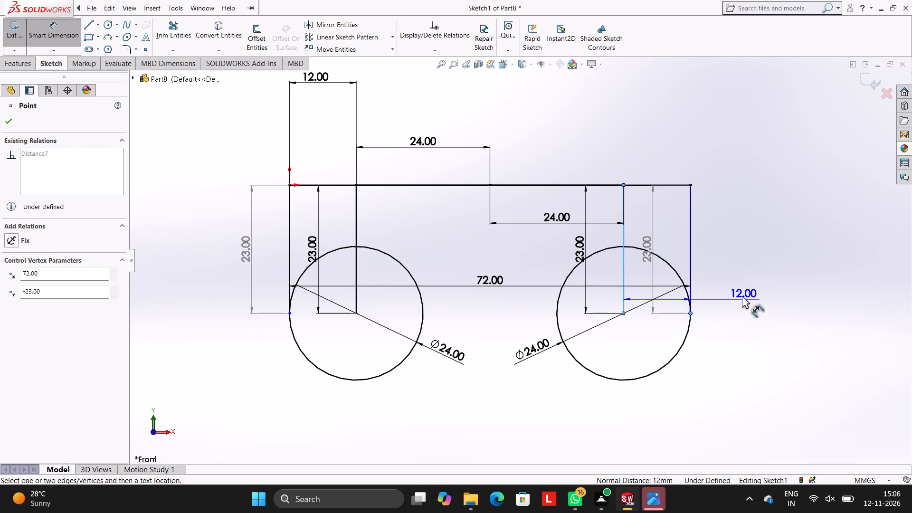
click(721, 333)
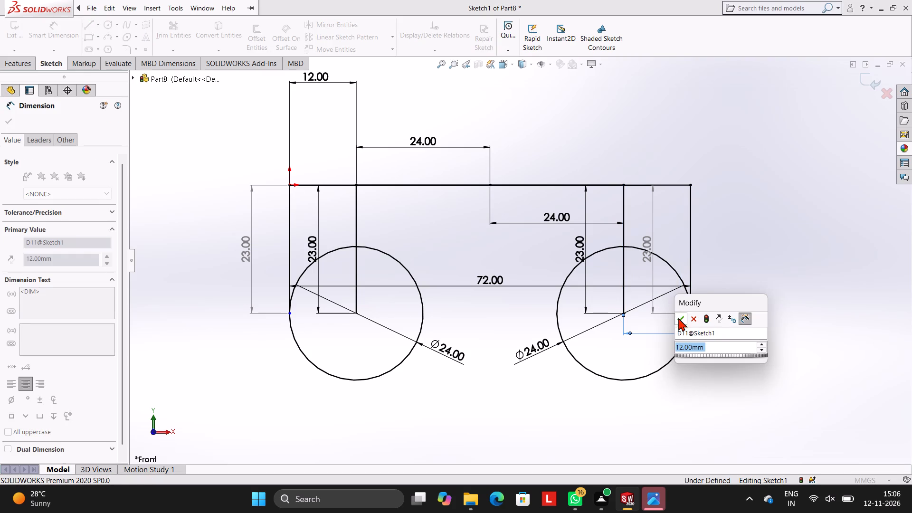
click(680, 318)
click(787, 235)
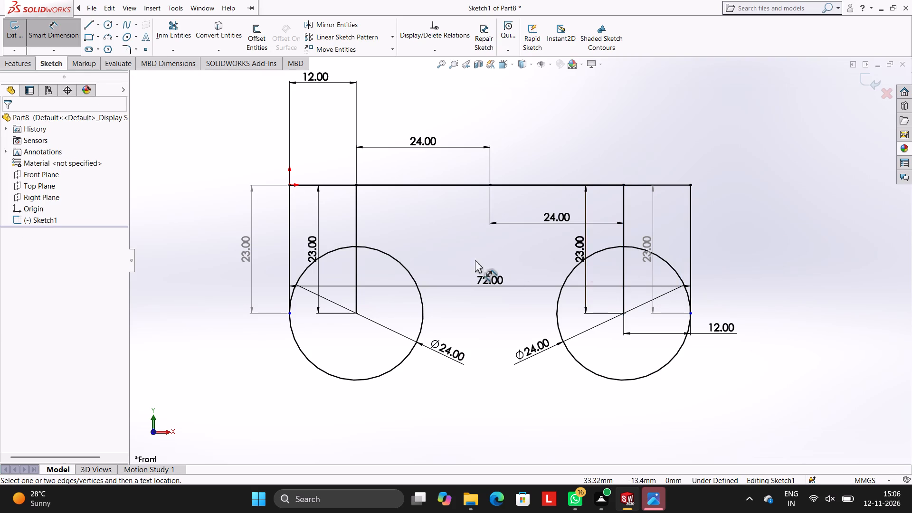
Add a 12 mm dimension between the lower end of the origin's vertical line and the nearer circle's centre.
scroll(317, 323, up, 2)
scroll(317, 323, down, 2)
scroll(567, 217, up, 2)
scroll(569, 217, down, 2)
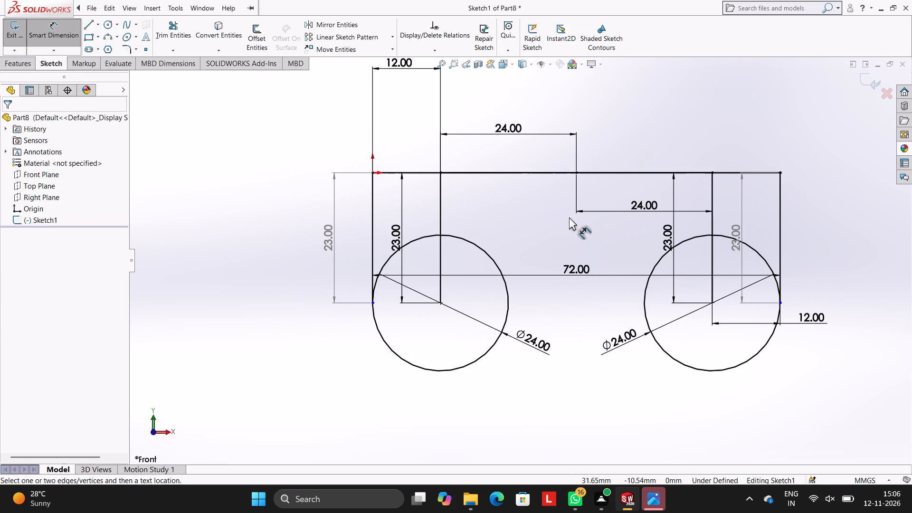
click(370, 305)
click(437, 304)
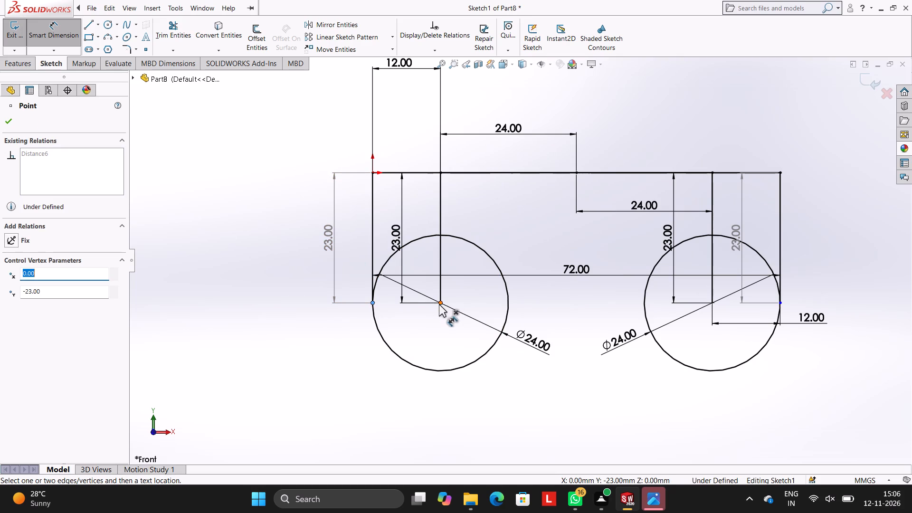
click(439, 304)
click(342, 363)
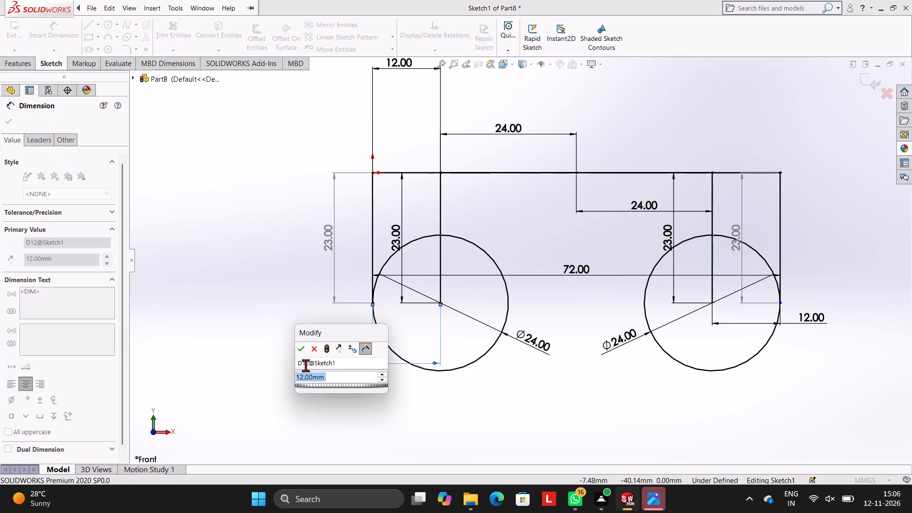
click(304, 349)
click(283, 301)
Add a 12 mm dimension above the top edge between the farther circle's centre and the far outer line's lower end.
scroll(612, 209, up, 1)
scroll(616, 213, down, 1)
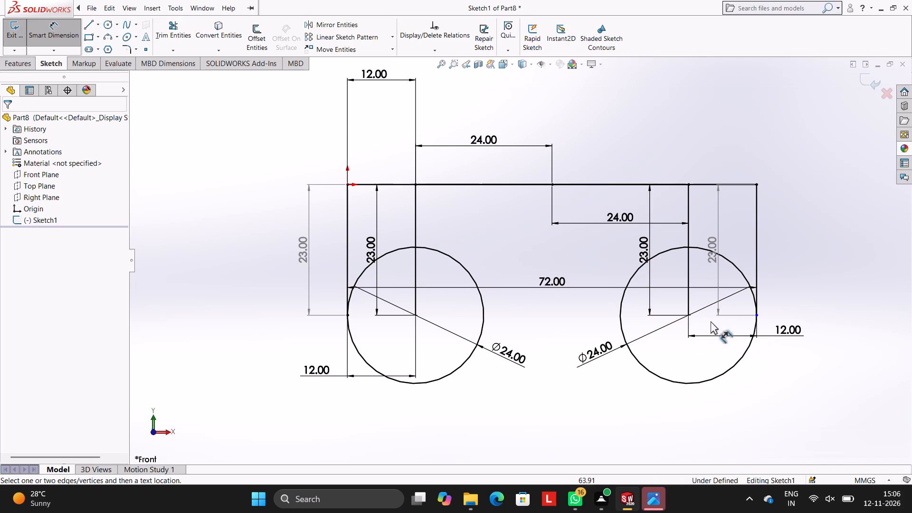
click(687, 314)
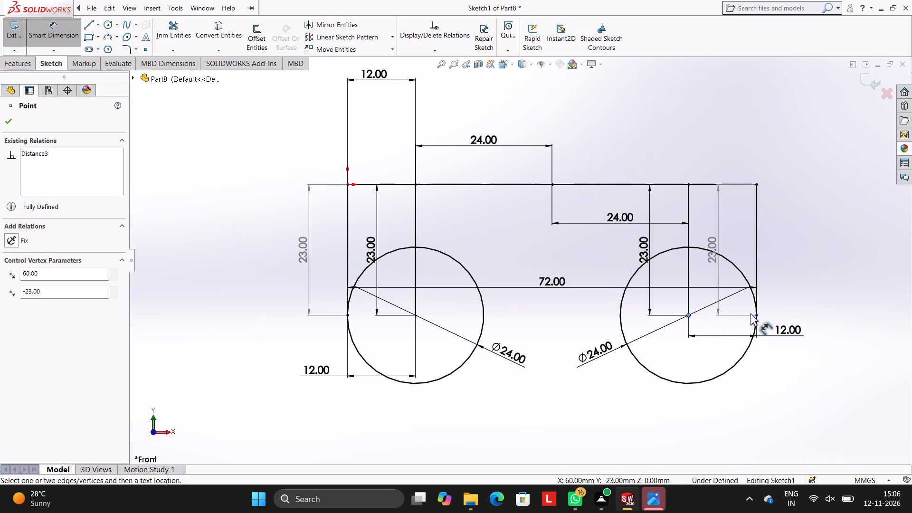
click(755, 314)
click(753, 145)
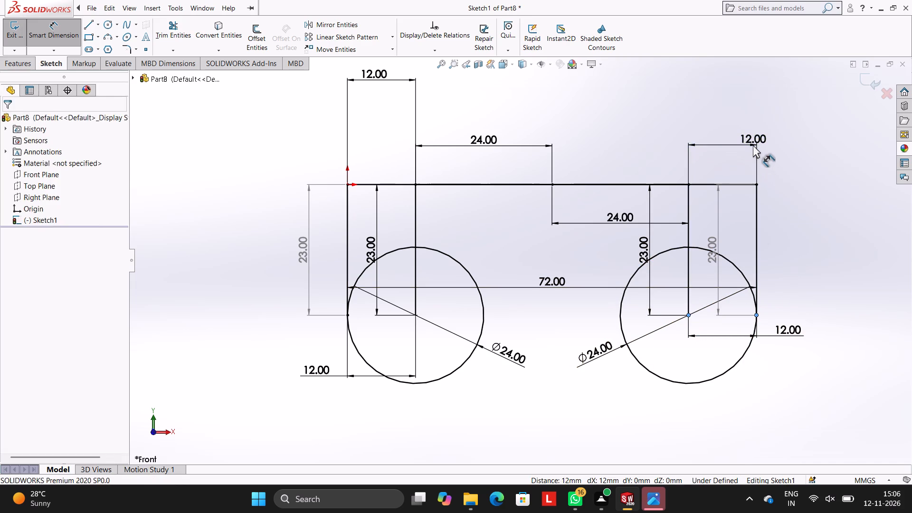
click(712, 127)
click(667, 106)
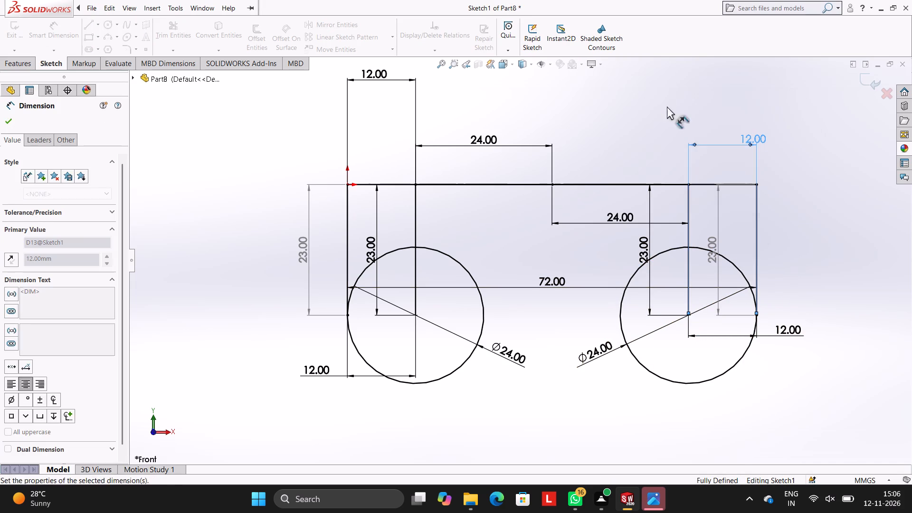
Trim the upper outer quarter arc from the circle nearer the origin.
click(170, 37)
click(382, 255)
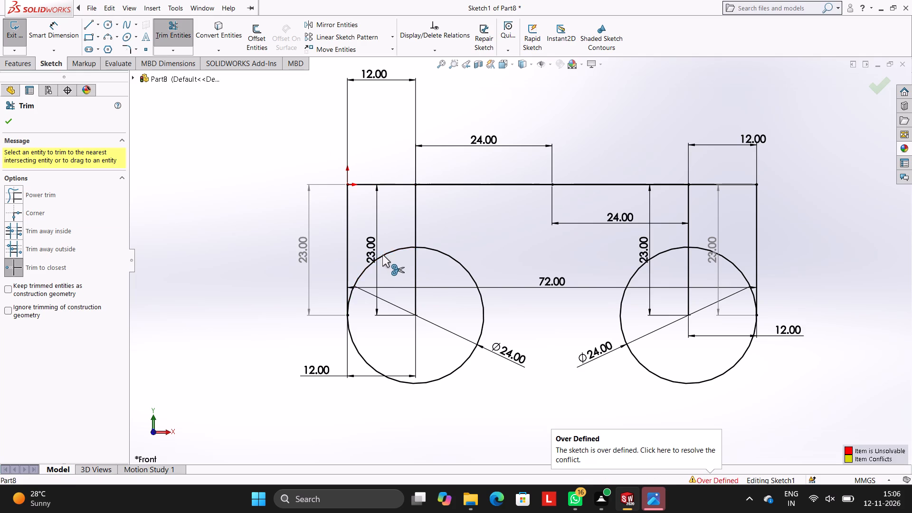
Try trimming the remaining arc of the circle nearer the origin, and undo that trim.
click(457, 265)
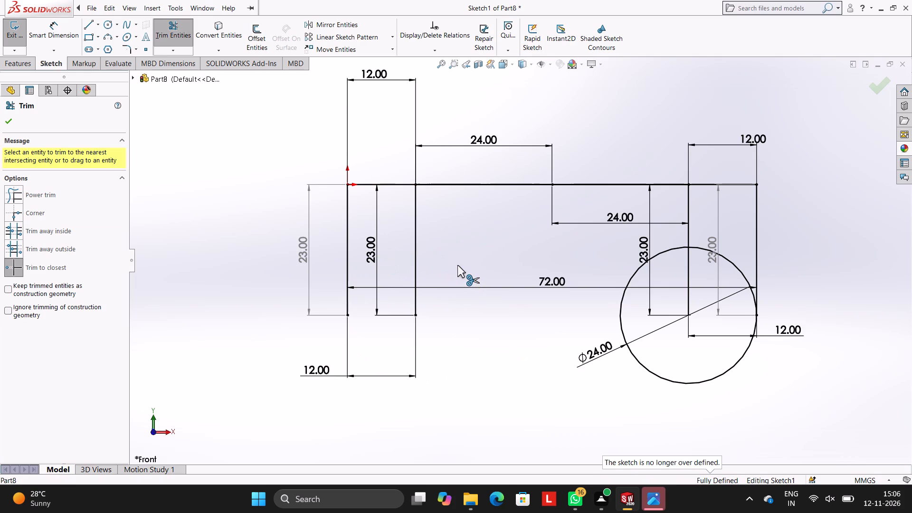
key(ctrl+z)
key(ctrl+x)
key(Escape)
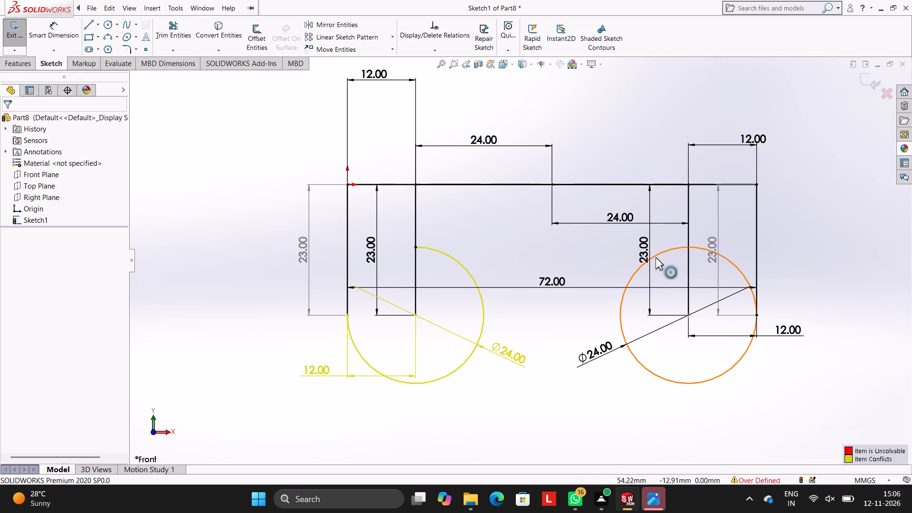
Trim the upper outer quarter arc from the circle farther from the origin.
click(175, 41)
click(734, 263)
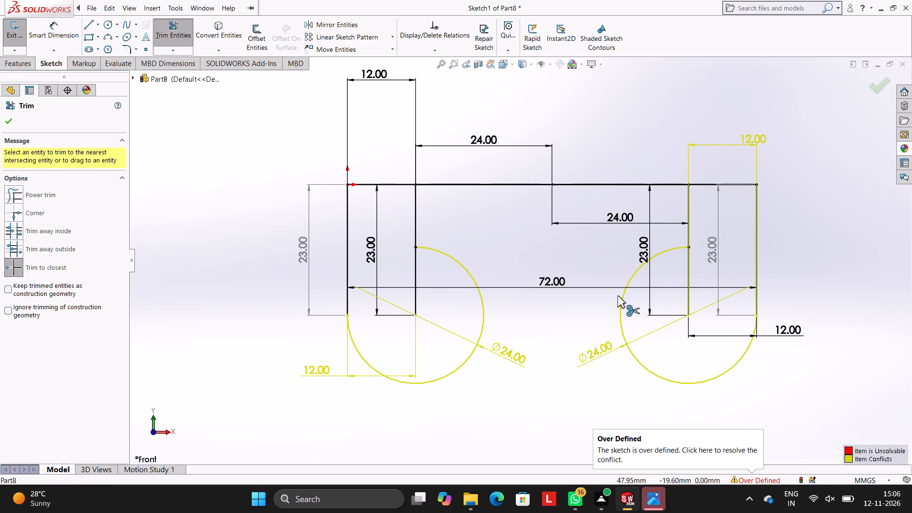
Draw a 72 mm horizontal line joining the lower ends of the two outer vertical lines.
click(87, 22)
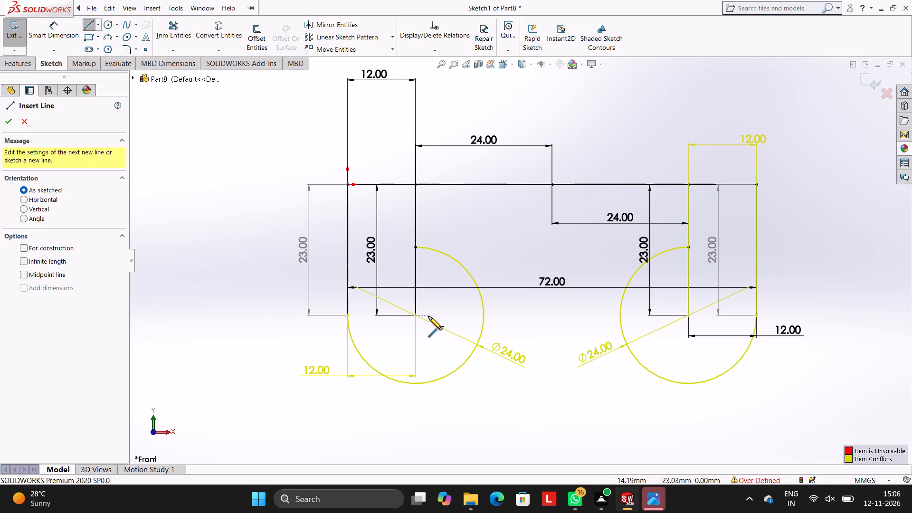
click(347, 315)
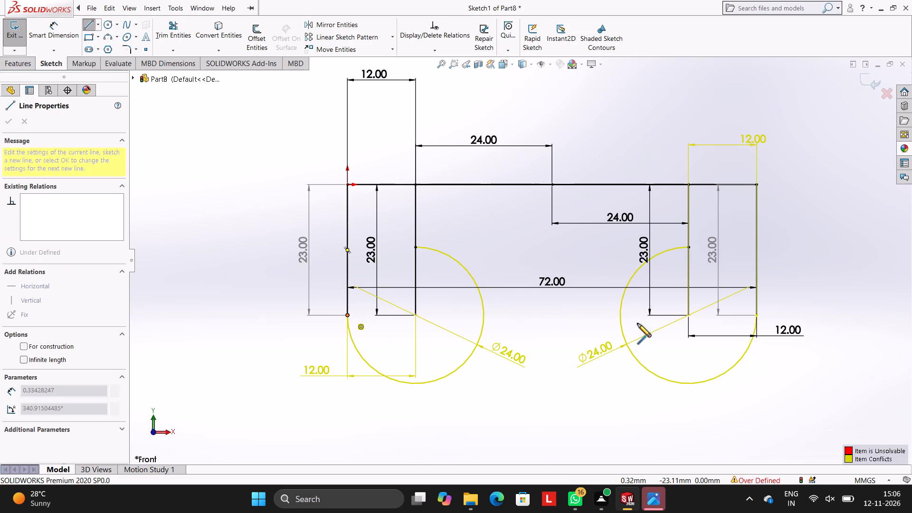
click(755, 315)
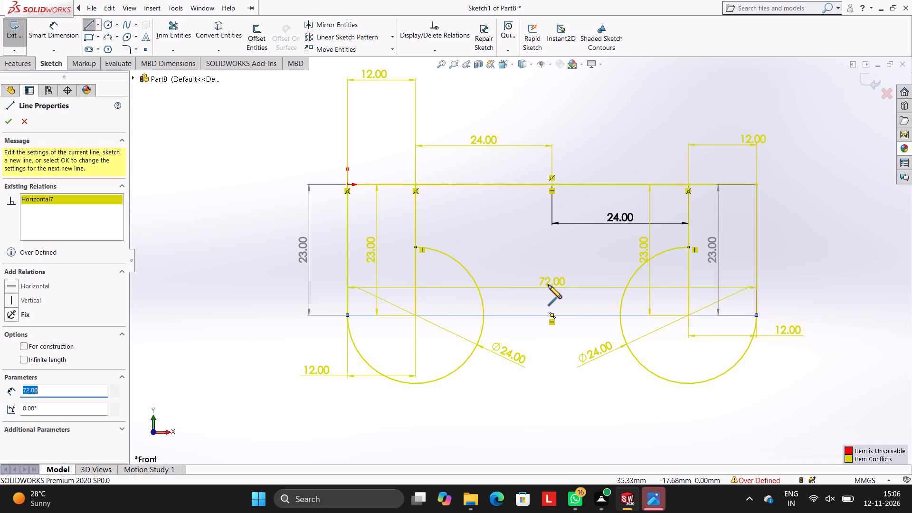
key(Escape)
key(Escape)
key(Escape)
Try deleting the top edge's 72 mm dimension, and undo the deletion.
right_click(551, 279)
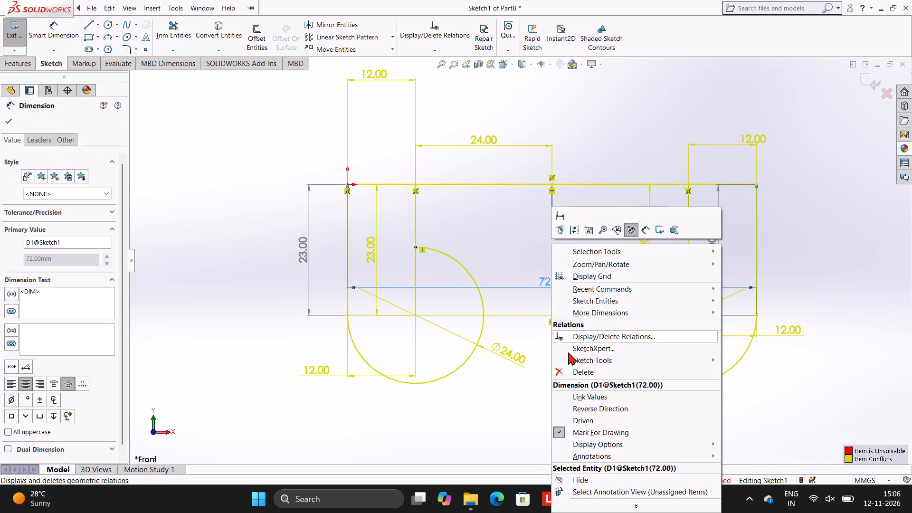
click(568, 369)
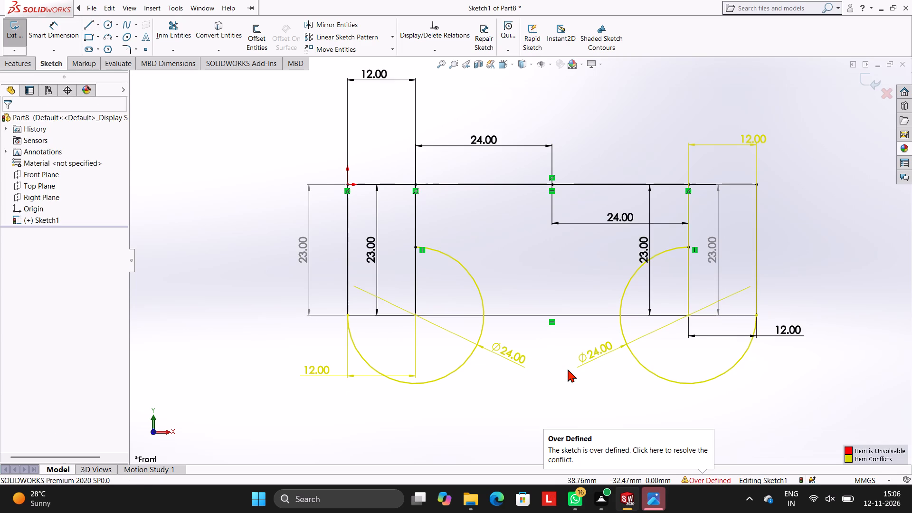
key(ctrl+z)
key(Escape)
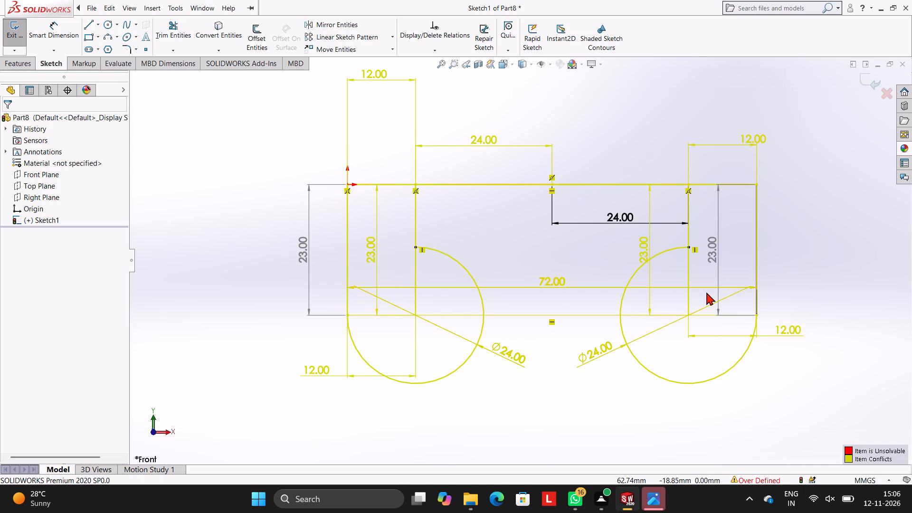
Delete both circles' 24 mm diameter dimensions and the 24 mm dimension above the top edge to resolve the over-defined sketch.
scroll(712, 319, up, 2)
scroll(712, 319, down, 2)
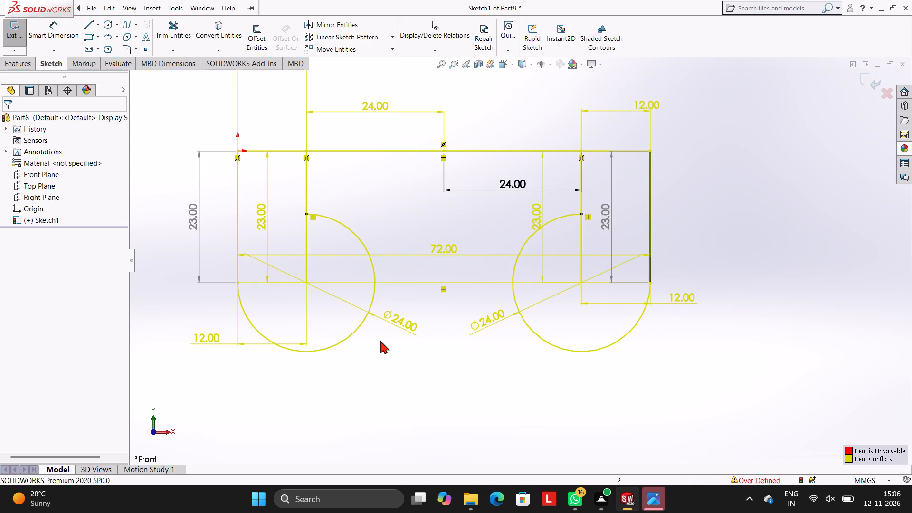
right_click(406, 319)
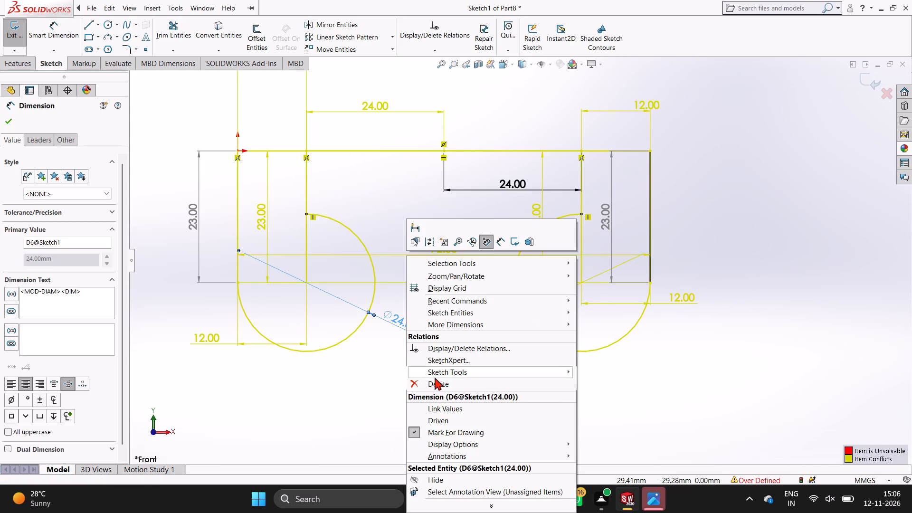
click(435, 380)
right_click(501, 314)
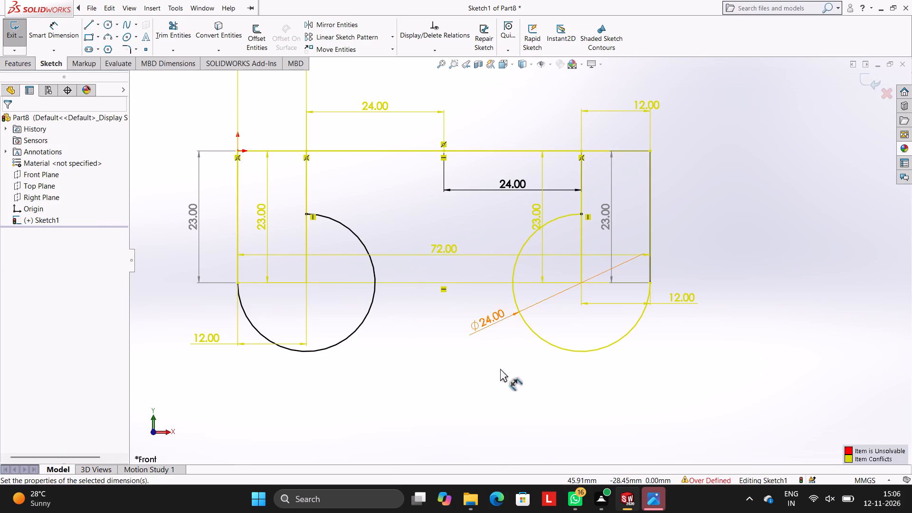
click(519, 386)
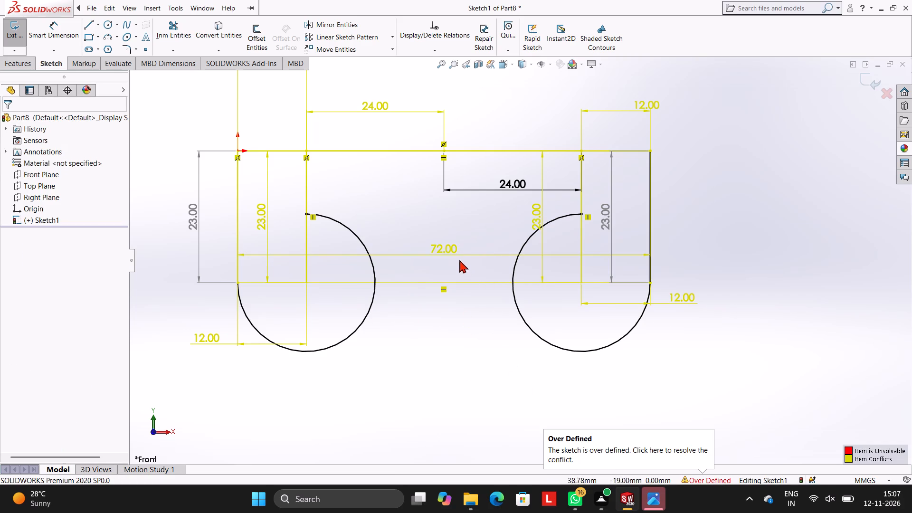
right_click(376, 104)
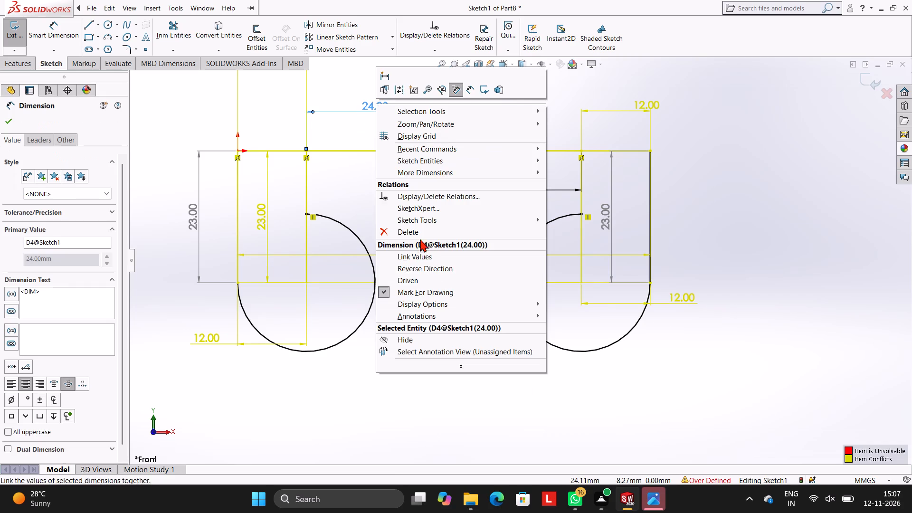
click(420, 237)
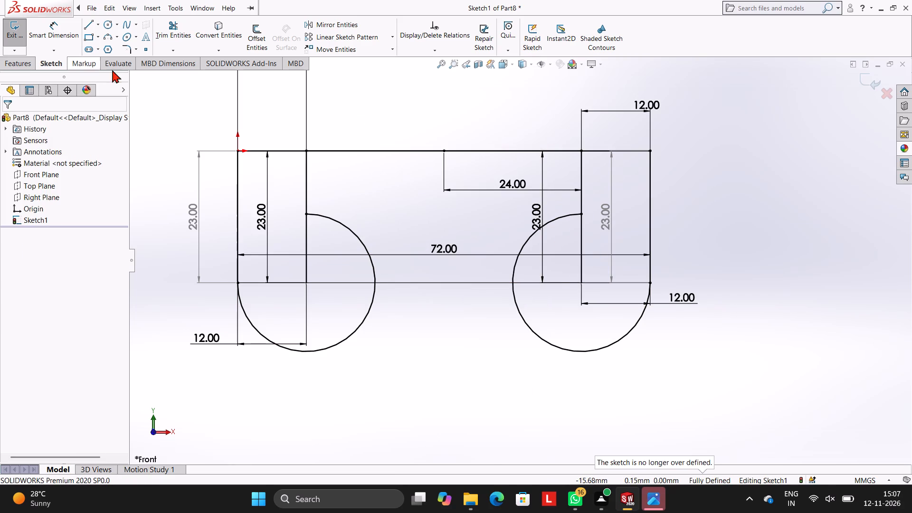
Trim the upper inner quarter arcs from both circles, leaving only their lower halves.
click(183, 29)
click(333, 217)
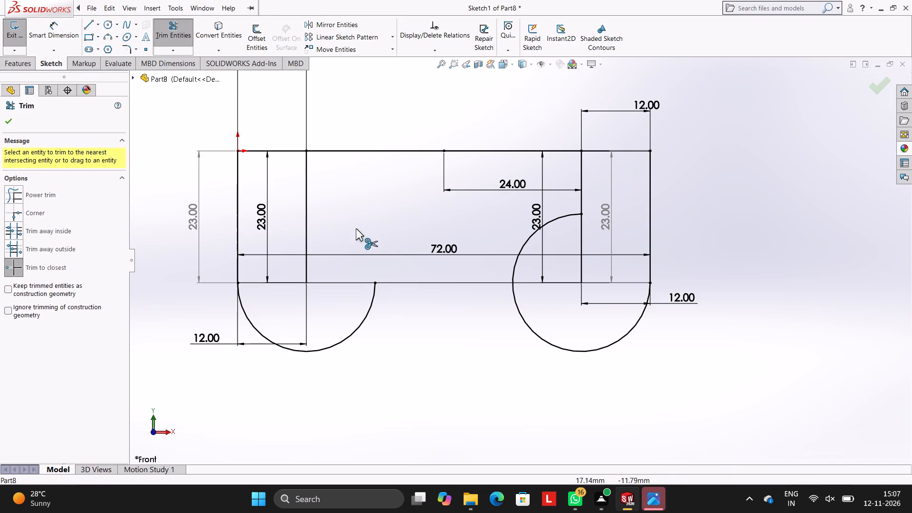
click(563, 219)
click(560, 218)
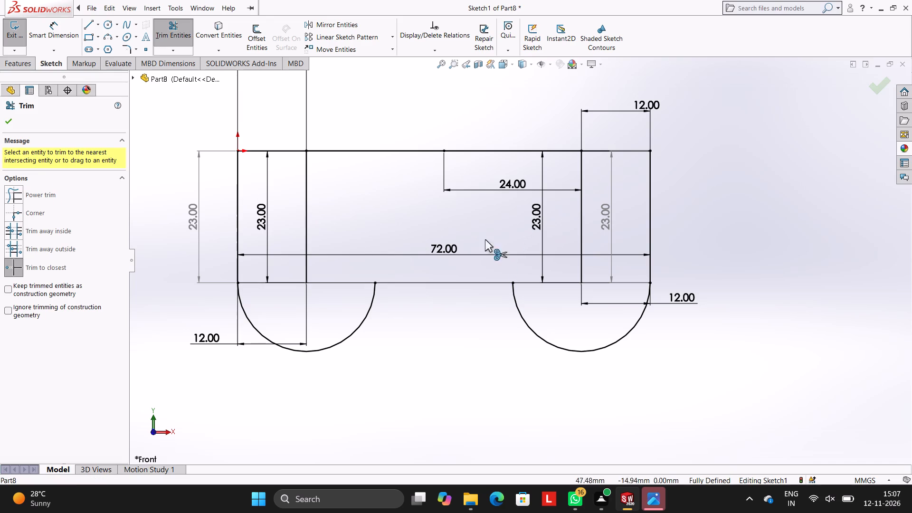
Draw a 48 mm horizontal line joining the lowest points of the two semicircular arcs.
scroll(394, 250, up, 2)
scroll(394, 250, down, 2)
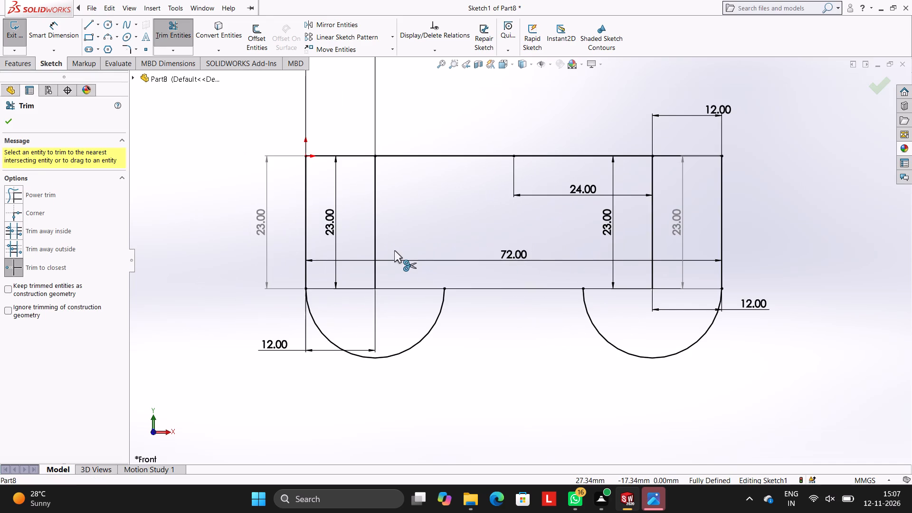
click(84, 22)
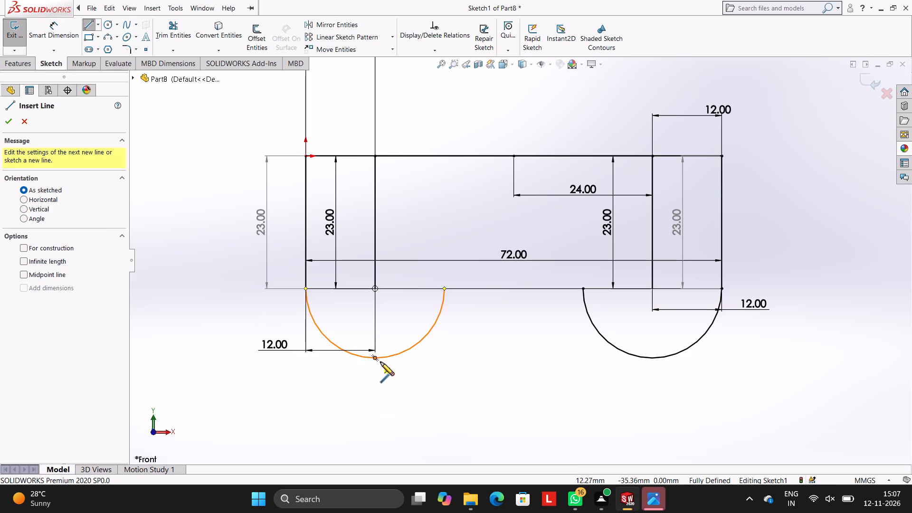
click(374, 358)
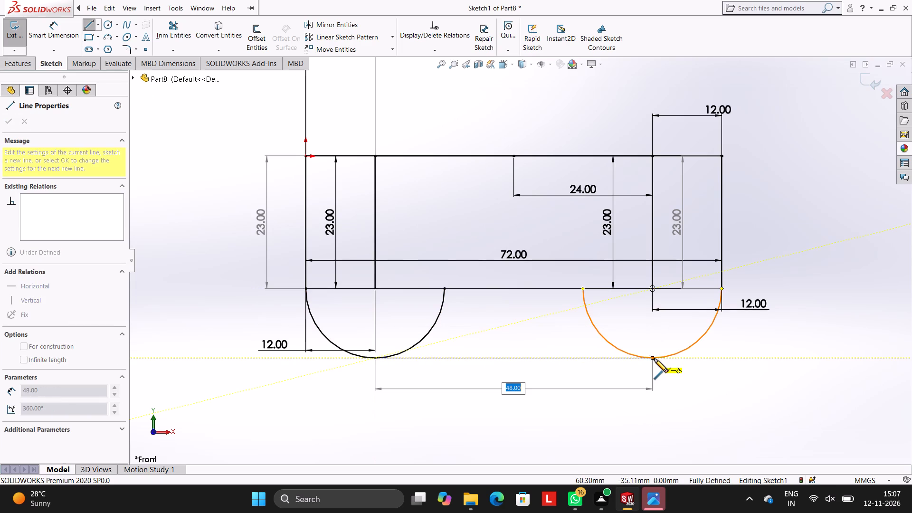
text(48)
key(Return)
key(Escape)
key(Escape)
key(Escape)
key(Escape)
key(Escape)
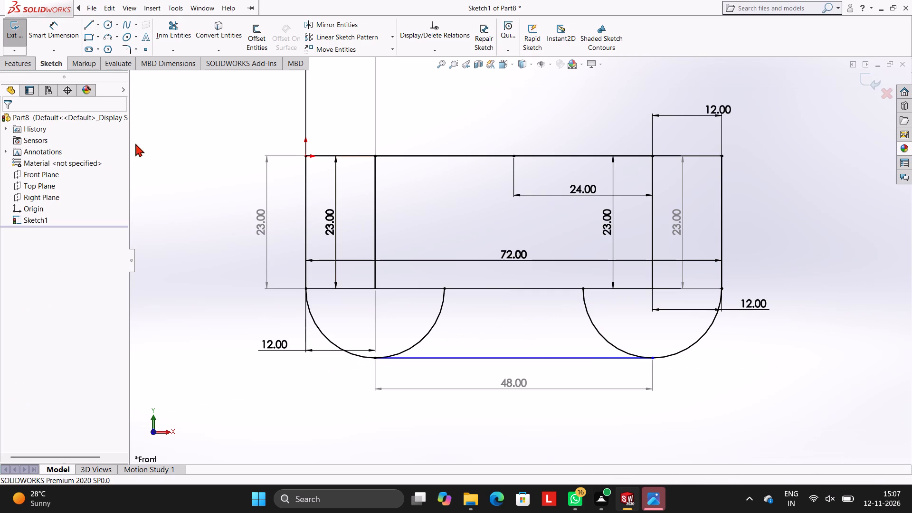
Trim the inner quarter of both semicircular arcs, leaving a rounded outer corner at each end of the 48 mm bottom line.
click(162, 27)
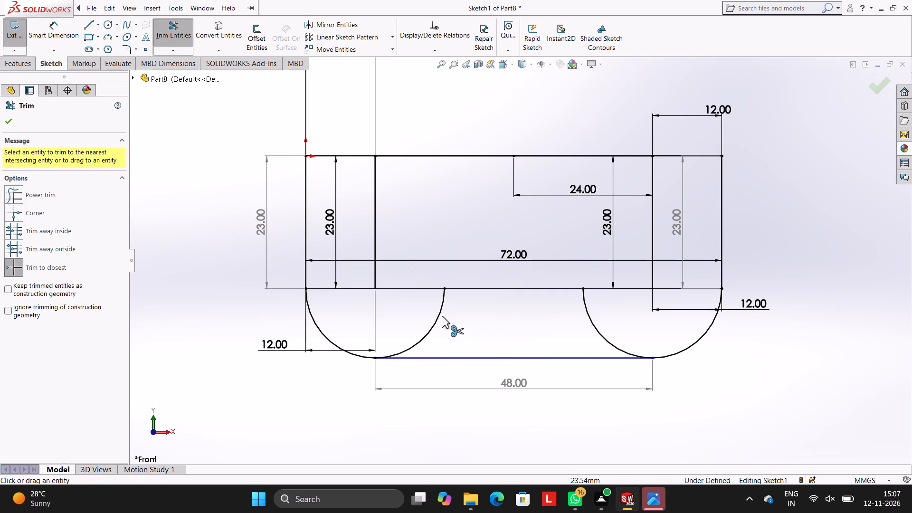
click(442, 316)
click(481, 256)
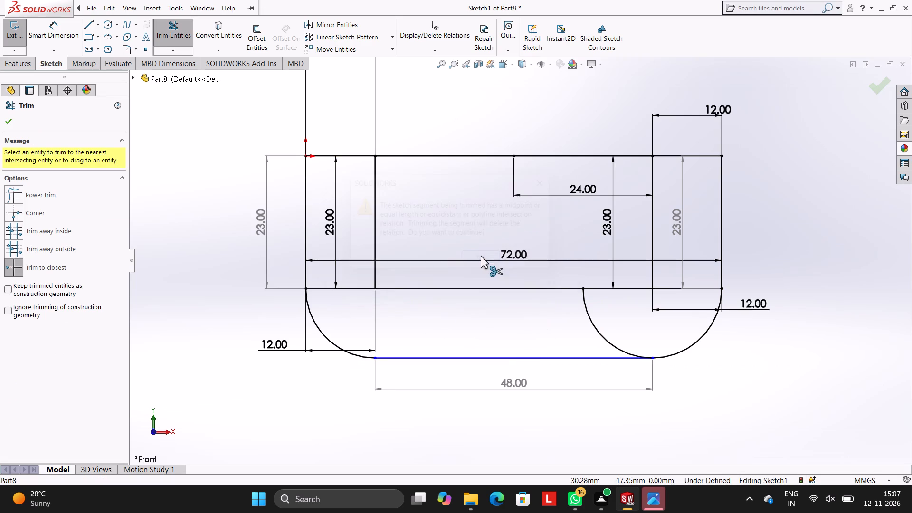
click(593, 319)
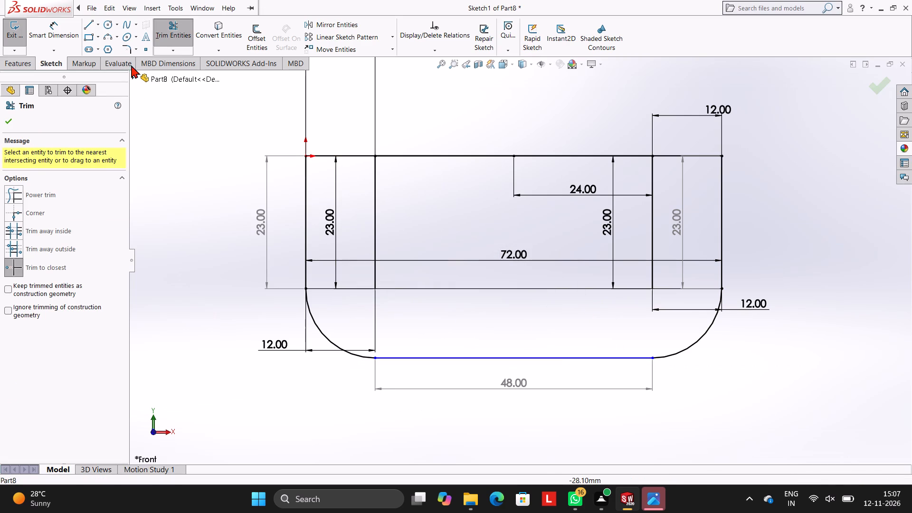
Dimension the horizontal distance between the two ends of the corner arc nearer the origin.
click(64, 38)
drag(372, 361, 366, 358)
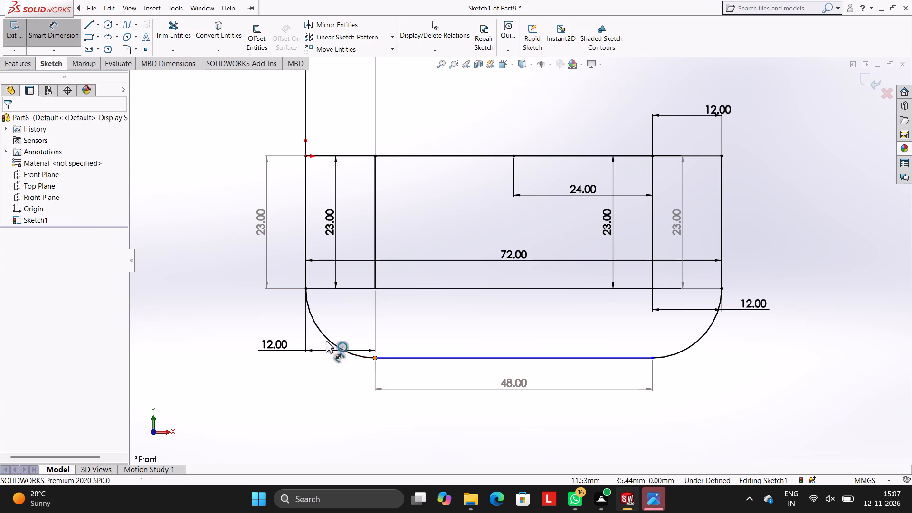
click(304, 289)
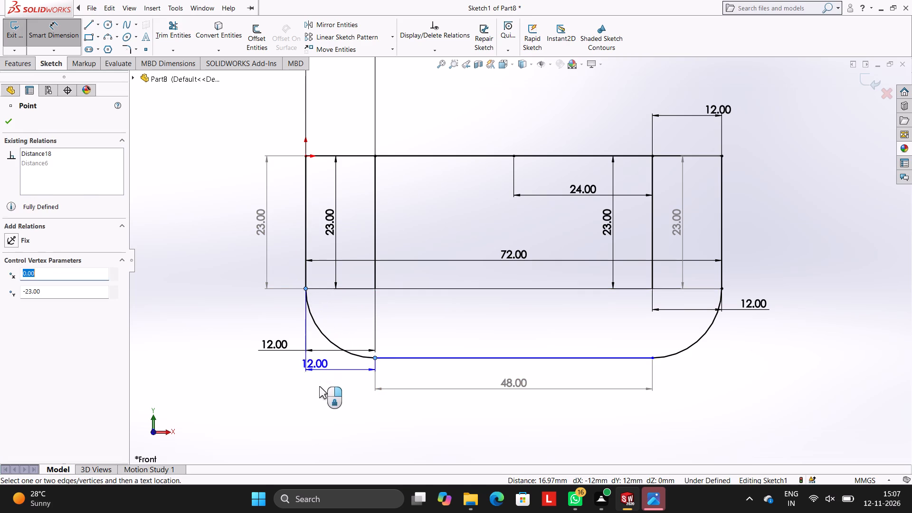
click(323, 393)
click(278, 376)
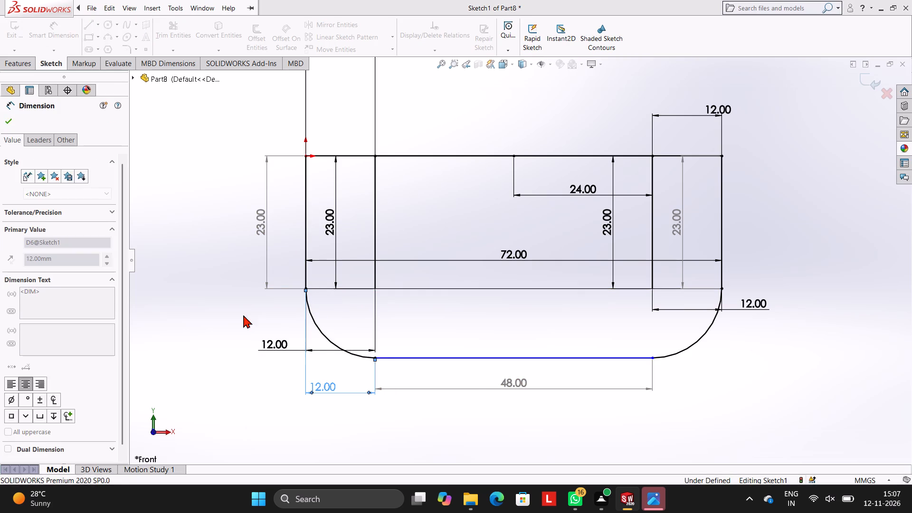
click(242, 313)
Dimension the length of the profile's bottom horizontal line, placing the dimension above that line.
click(455, 360)
click(466, 319)
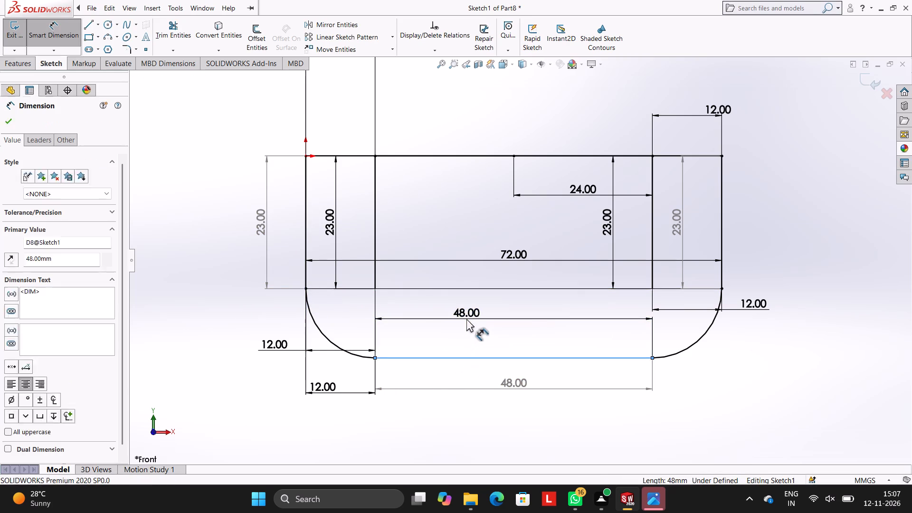
click(427, 309)
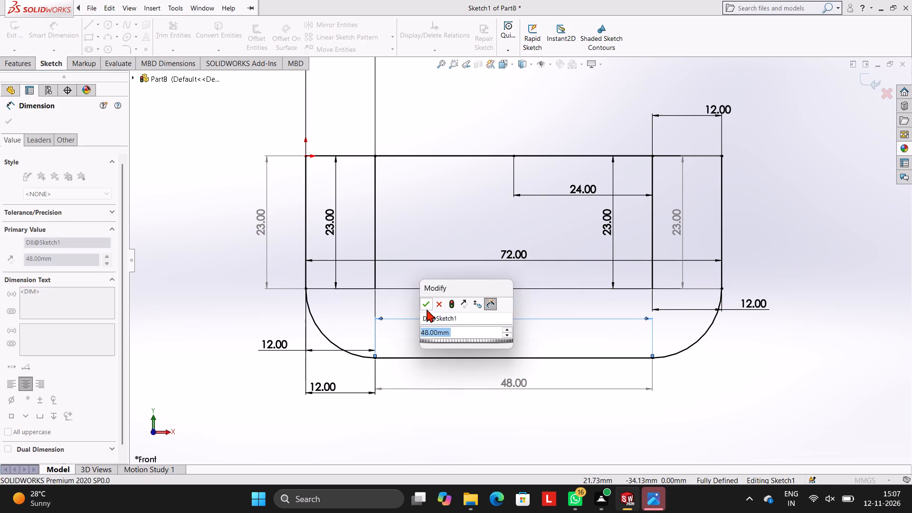
click(437, 223)
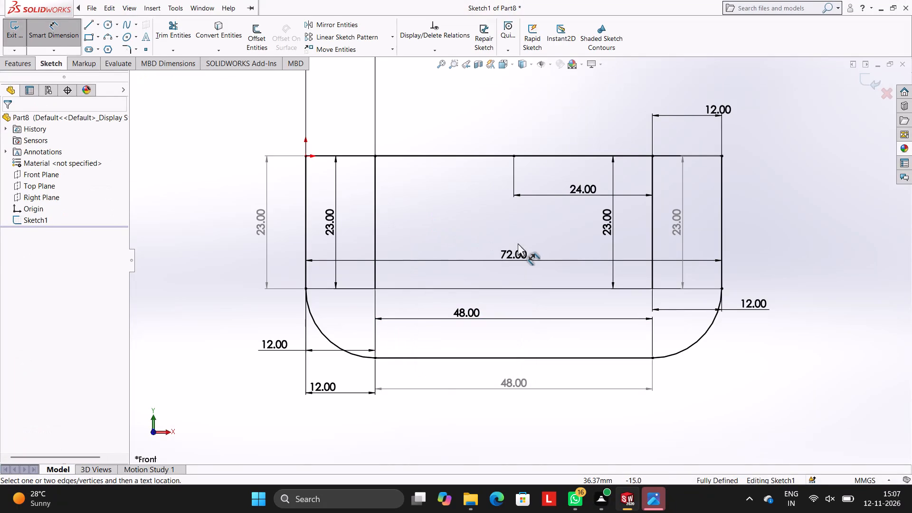
Extrude the three upper rectangular regions and the rounded lower region of the sketch as a 10 mm blind boss.
click(32, 60)
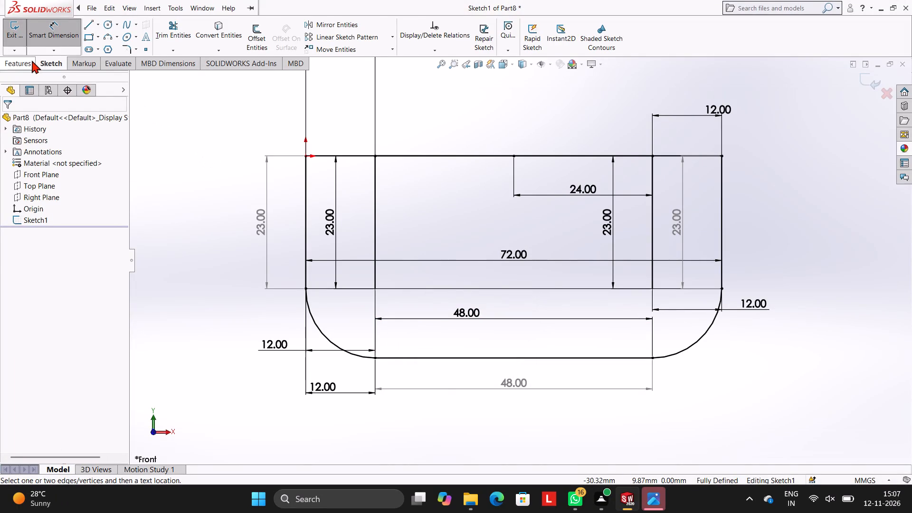
click(34, 38)
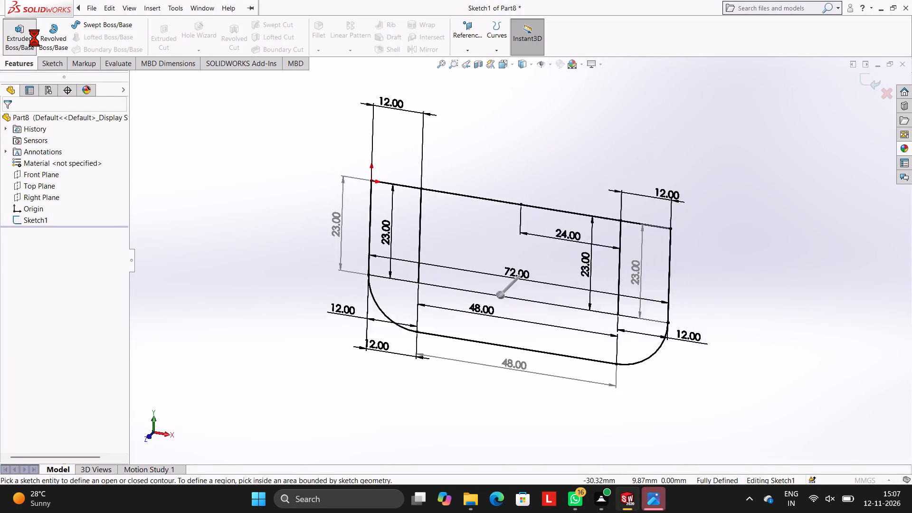
click(481, 263)
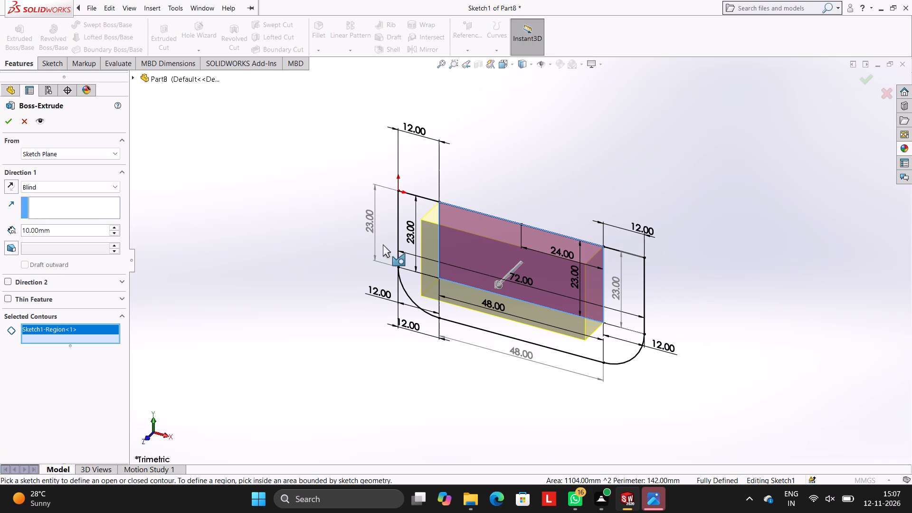
click(406, 237)
click(634, 294)
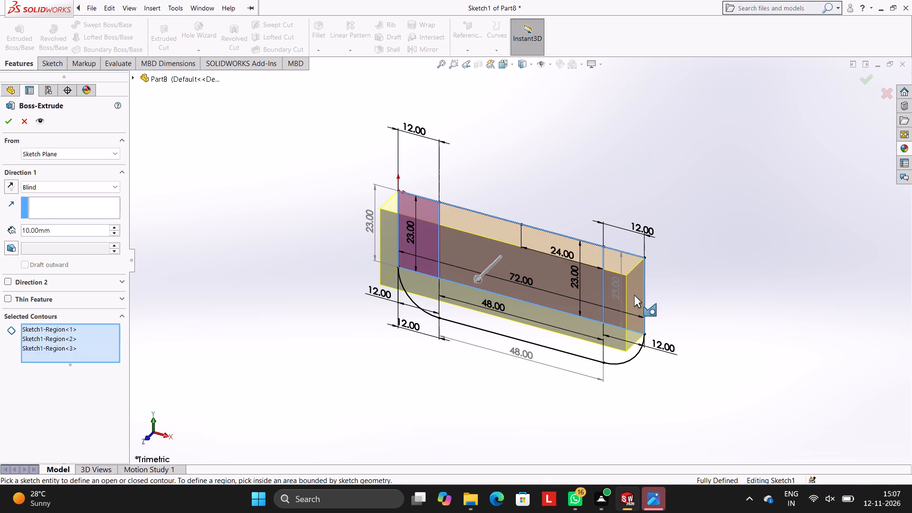
click(568, 345)
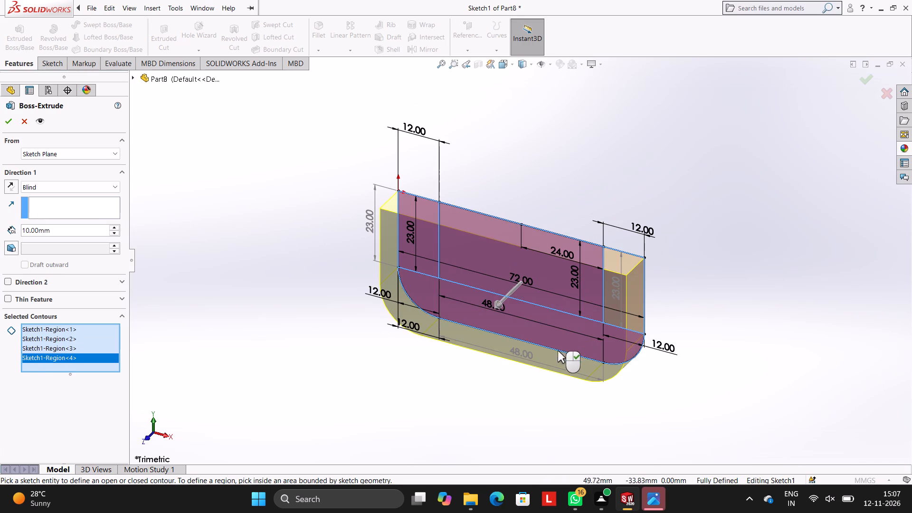
click(11, 119)
click(222, 179)
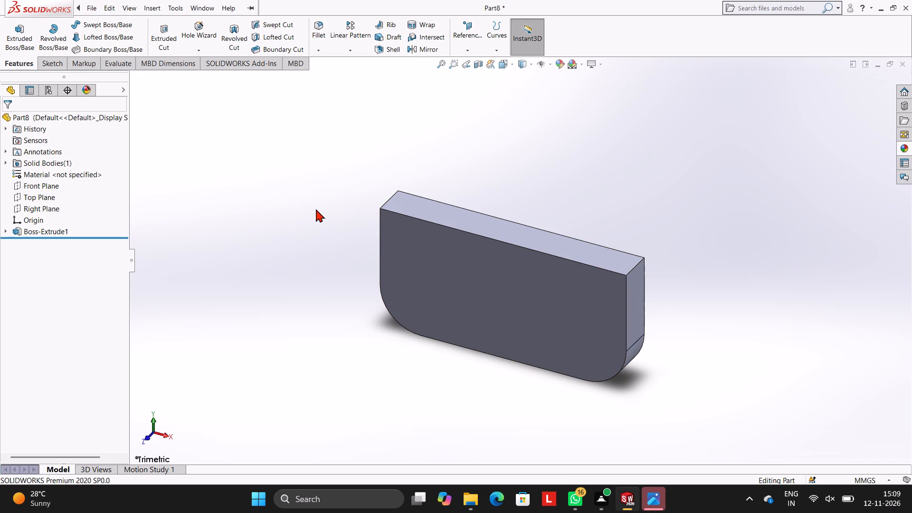
Examine the extruded body's faces, thickness and rounded corners from several directions.
middle_drag(508, 180, 505, 156)
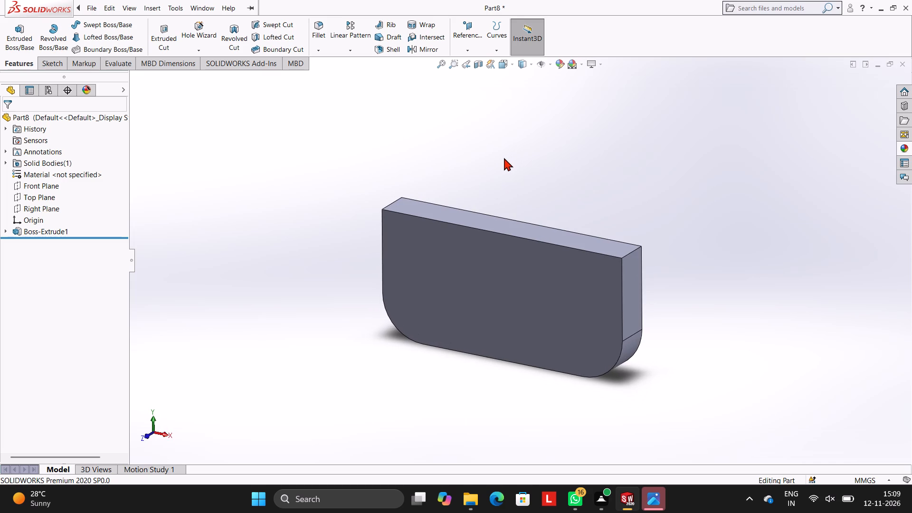
middle_drag(431, 176, 413, 209)
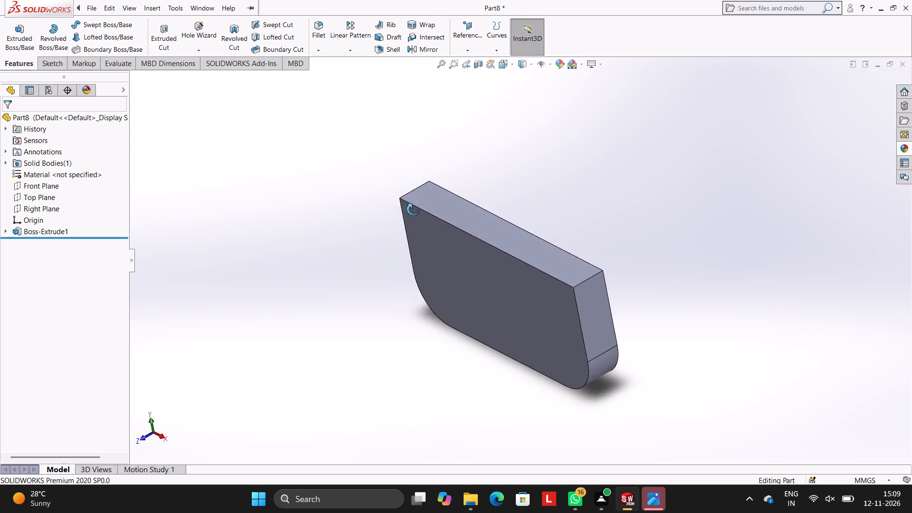
middle_drag(413, 209, 397, 174)
middle_drag(518, 194, 545, 198)
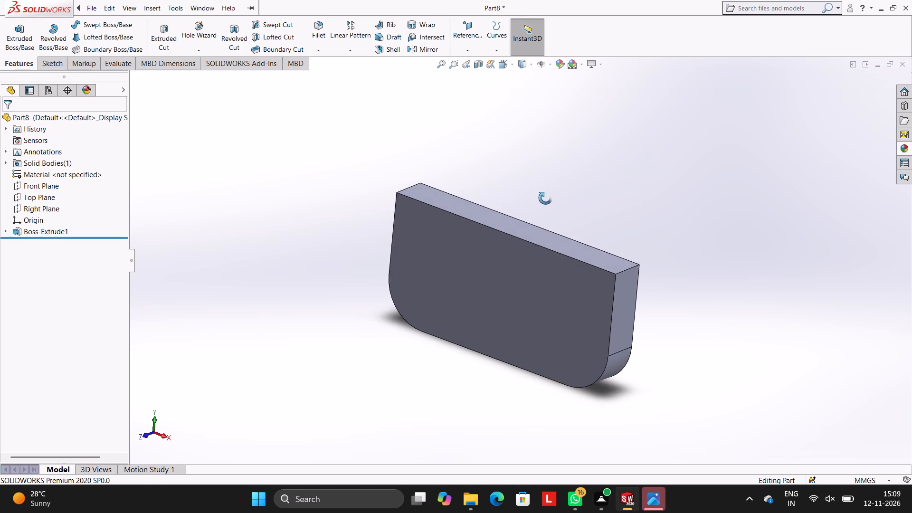
middle_drag(545, 198, 546, 198)
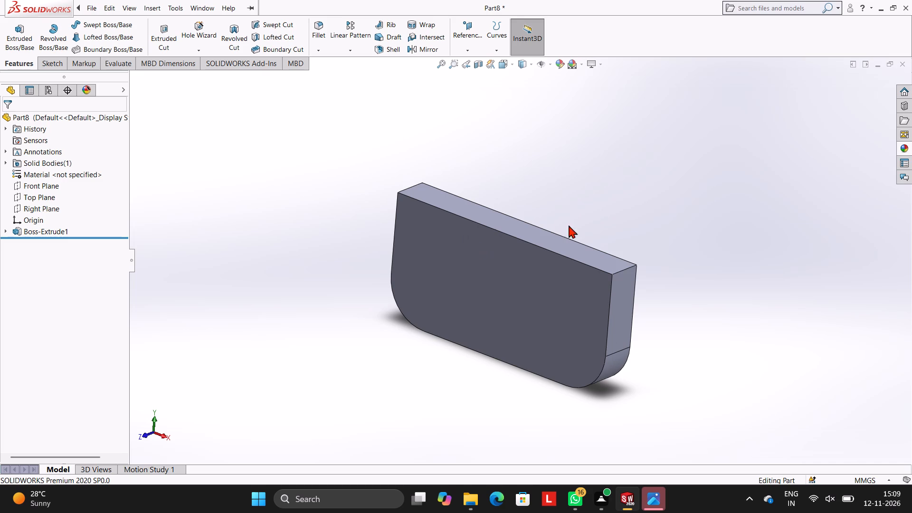
middle_drag(636, 221, 585, 294)
middle_drag(551, 146, 713, 171)
middle_drag(682, 279, 674, 194)
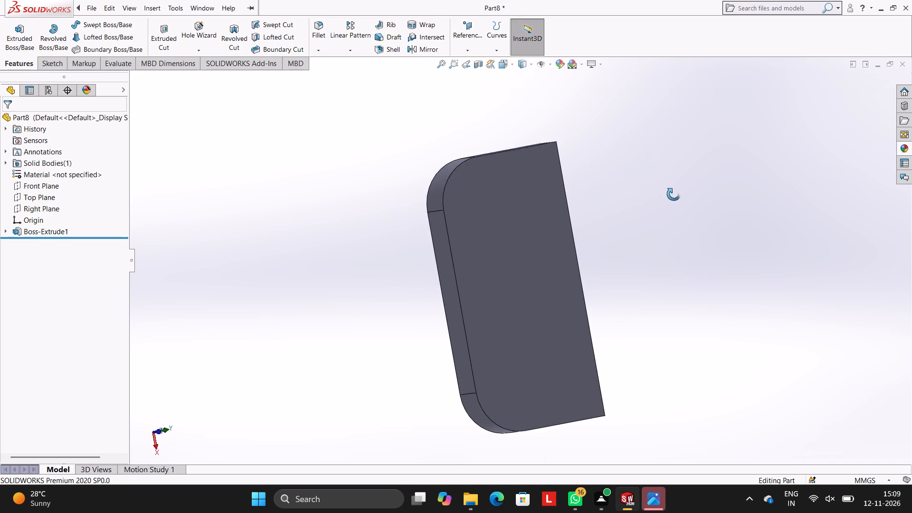
middle_drag(674, 194, 674, 194)
middle_drag(673, 326, 576, 395)
middle_drag(456, 199, 602, 109)
middle_drag(469, 344, 456, 339)
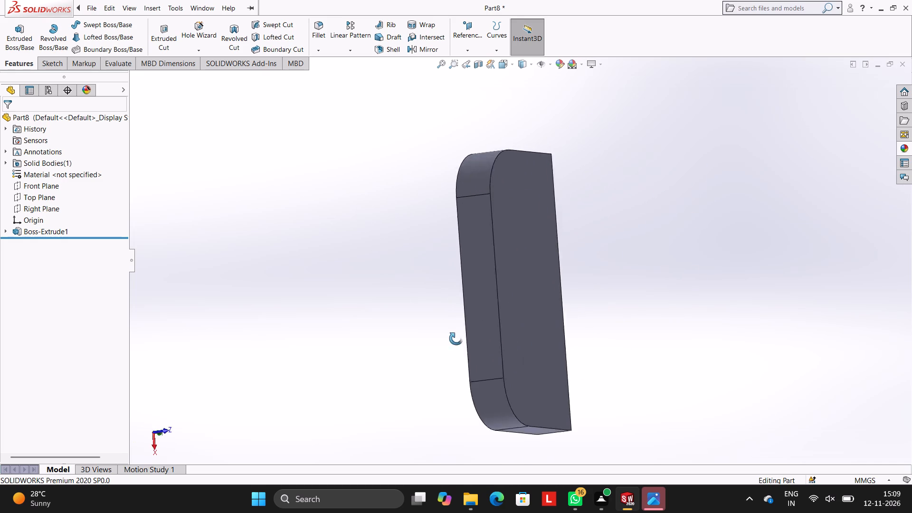
middle_drag(456, 339, 435, 280)
middle_drag(455, 321, 362, 290)
middle_drag(486, 263, 492, 236)
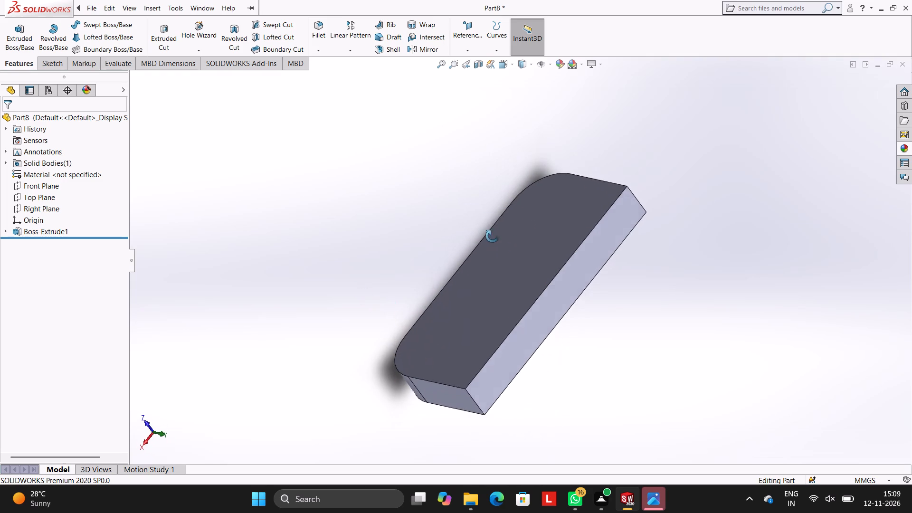
Examine the plate's broad faces, flat edge faces and rounded corners from several directions.
middle_drag(492, 236, 492, 216)
middle_drag(503, 336, 451, 287)
middle_drag(617, 192, 737, 334)
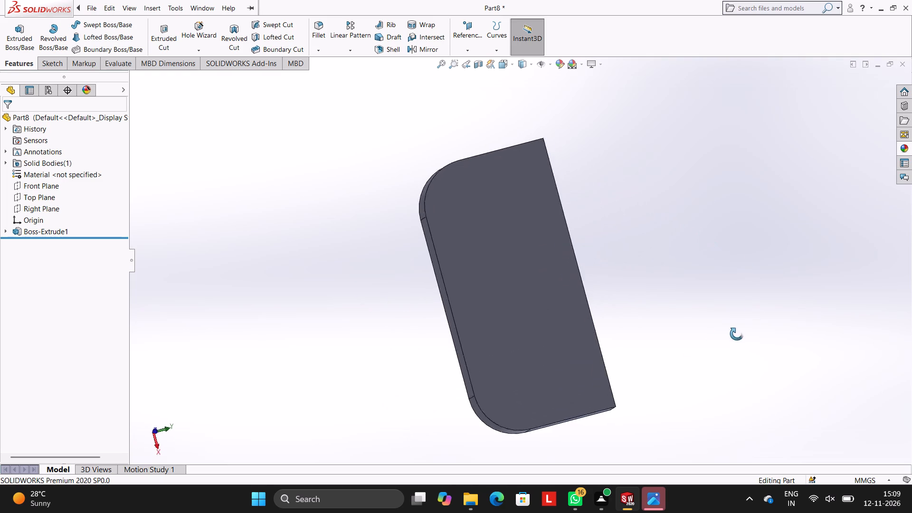
middle_drag(737, 334, 592, 237)
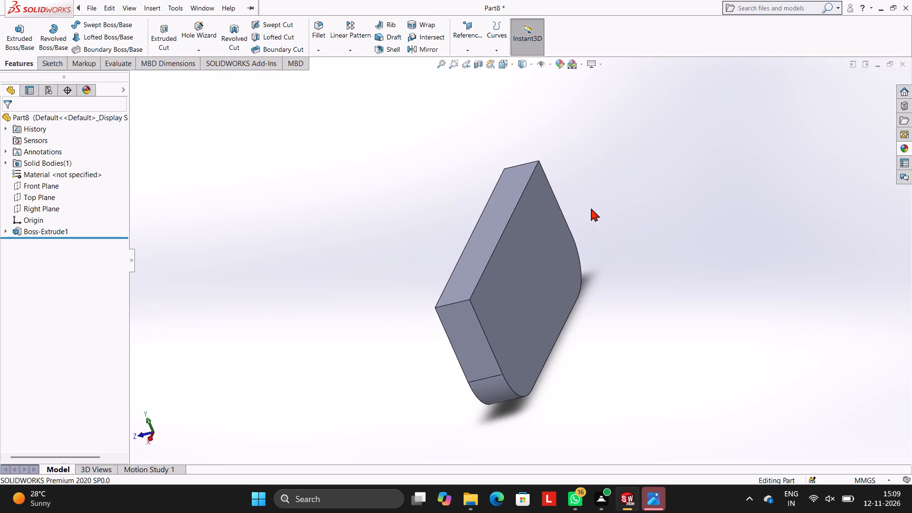
middle_drag(559, 186, 475, 144)
middle_drag(594, 300, 528, 219)
middle_drag(535, 296, 569, 232)
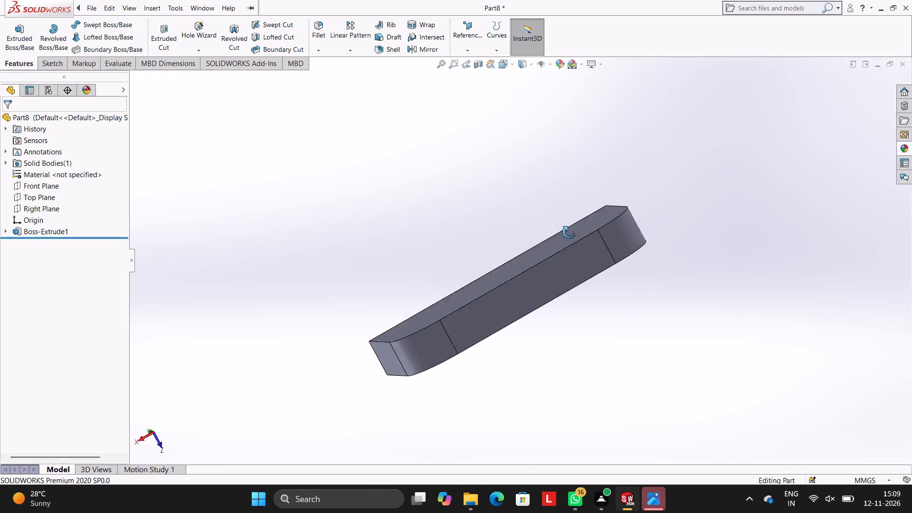
middle_drag(569, 232, 552, 213)
middle_drag(465, 282, 475, 229)
middle_drag(476, 345, 462, 250)
scroll(467, 274, up, 1)
middle_drag(466, 268, 465, 261)
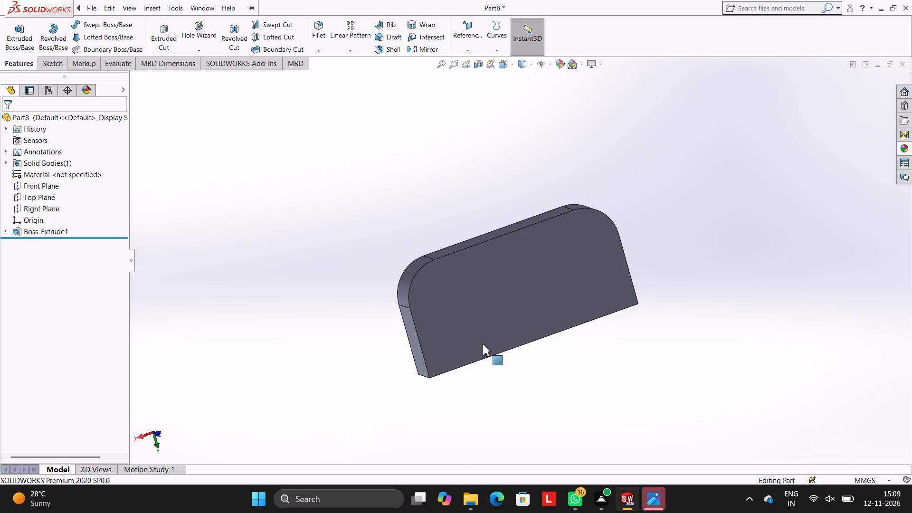
middle_drag(476, 323, 465, 264)
middle_drag(521, 303, 483, 199)
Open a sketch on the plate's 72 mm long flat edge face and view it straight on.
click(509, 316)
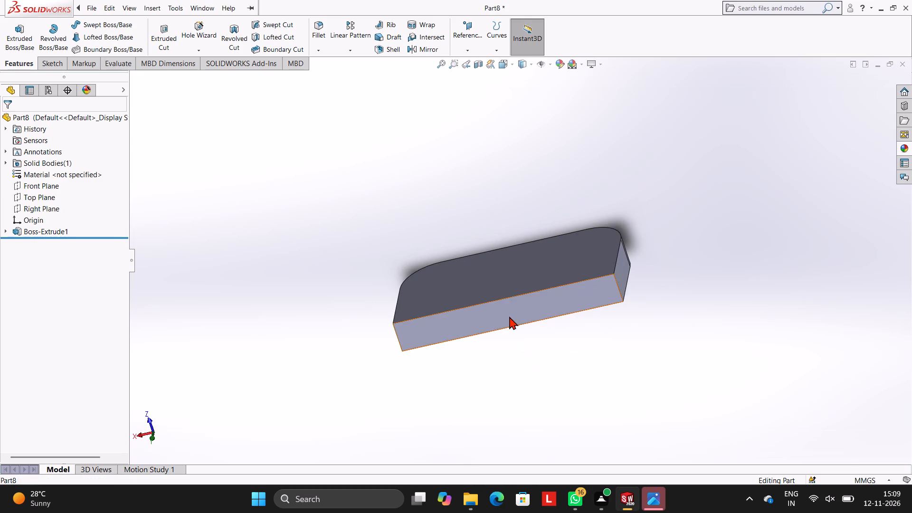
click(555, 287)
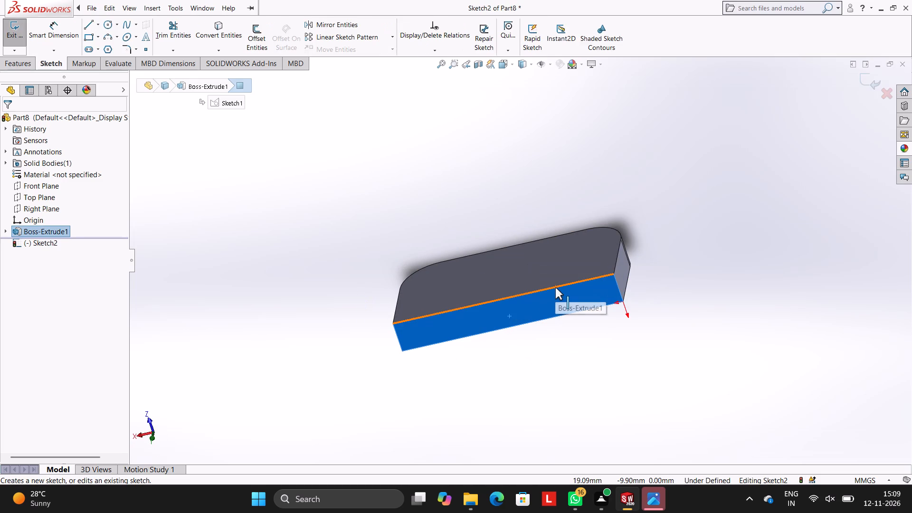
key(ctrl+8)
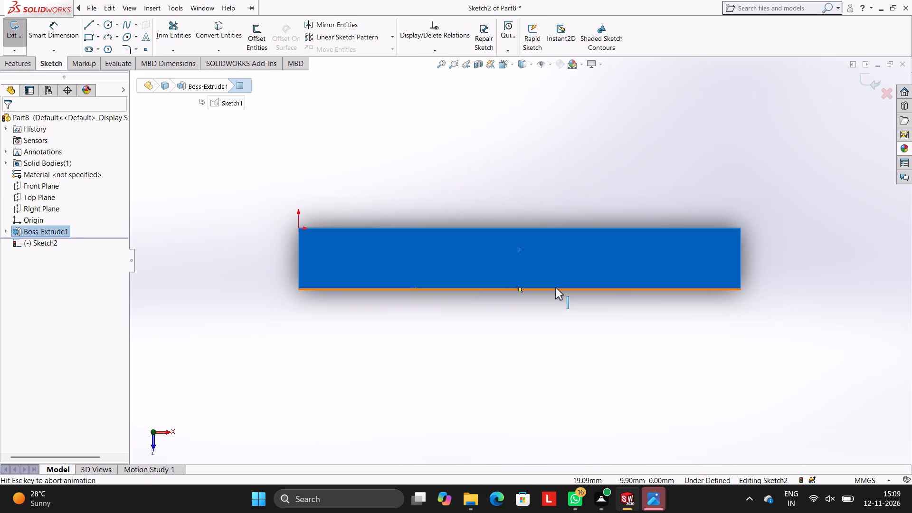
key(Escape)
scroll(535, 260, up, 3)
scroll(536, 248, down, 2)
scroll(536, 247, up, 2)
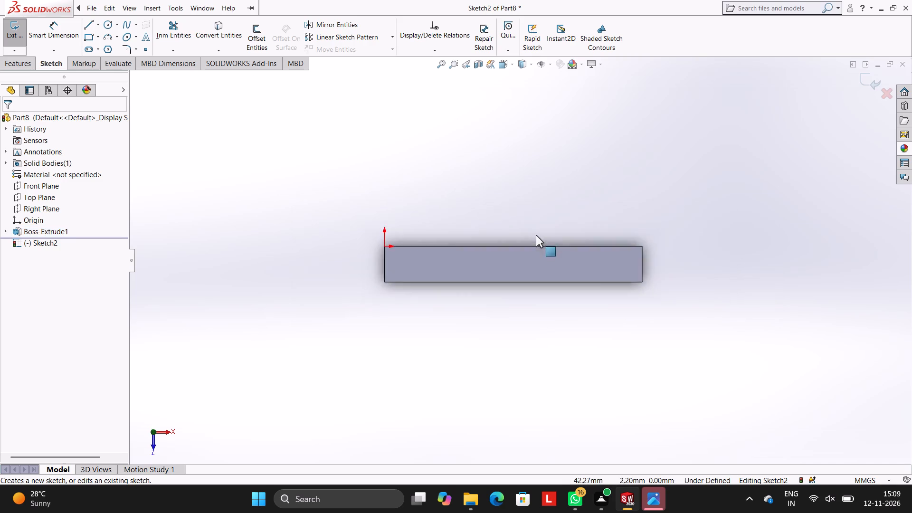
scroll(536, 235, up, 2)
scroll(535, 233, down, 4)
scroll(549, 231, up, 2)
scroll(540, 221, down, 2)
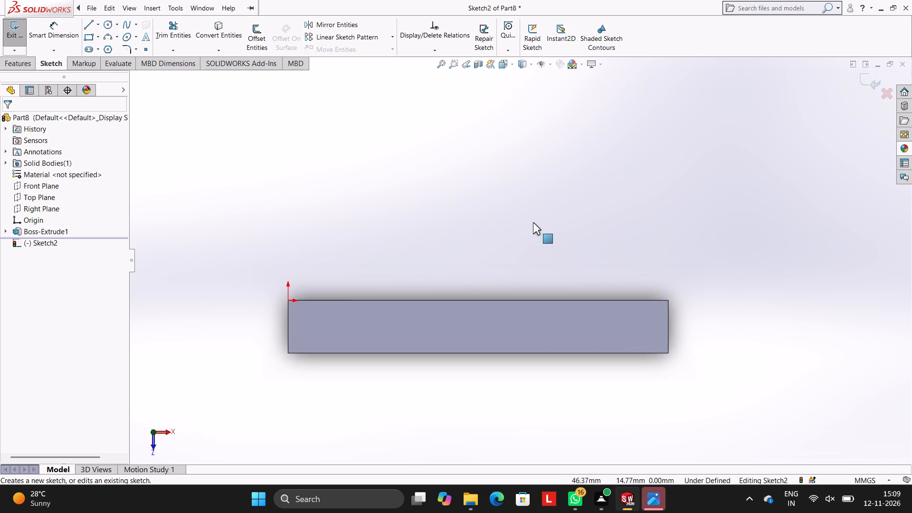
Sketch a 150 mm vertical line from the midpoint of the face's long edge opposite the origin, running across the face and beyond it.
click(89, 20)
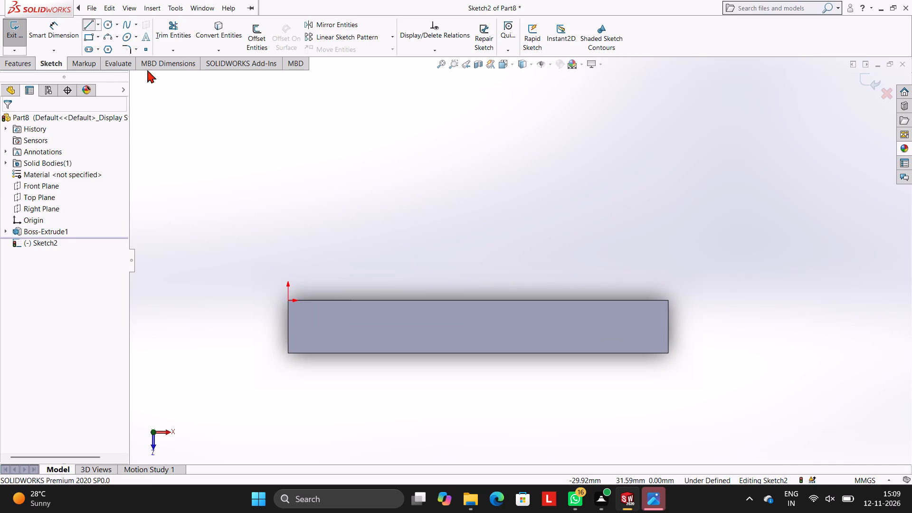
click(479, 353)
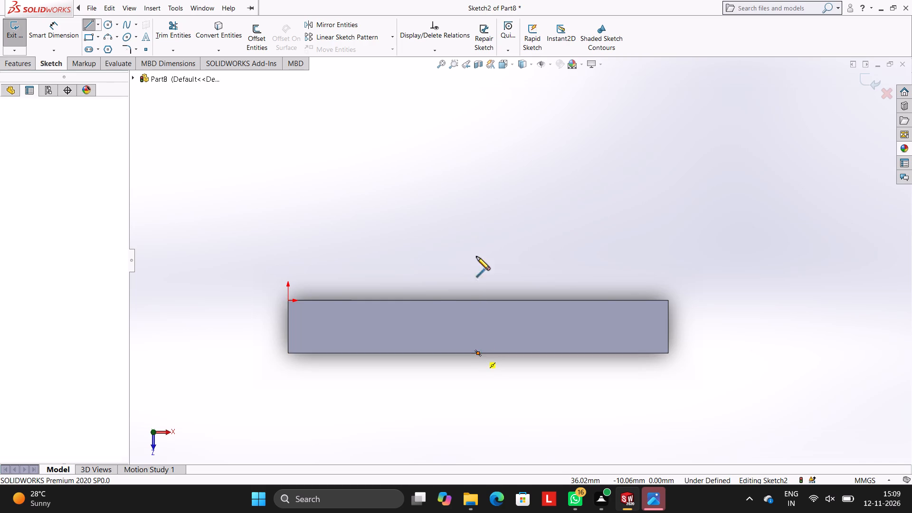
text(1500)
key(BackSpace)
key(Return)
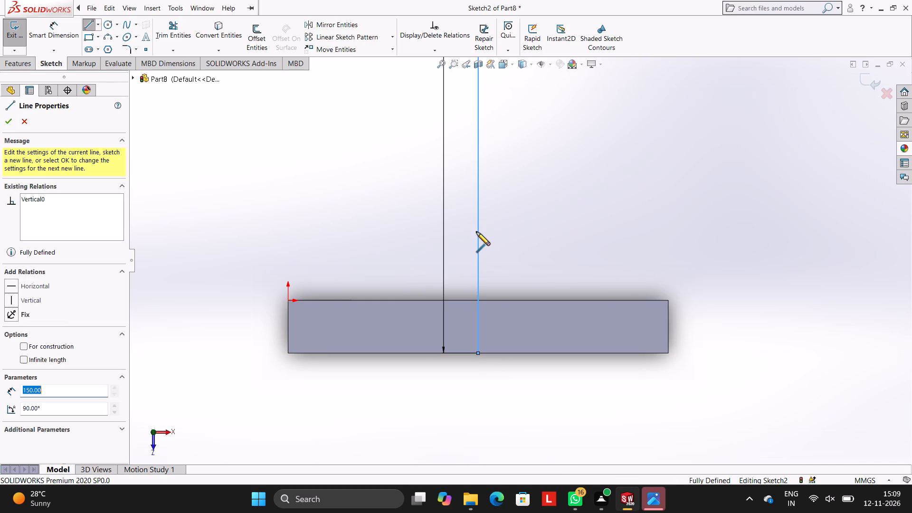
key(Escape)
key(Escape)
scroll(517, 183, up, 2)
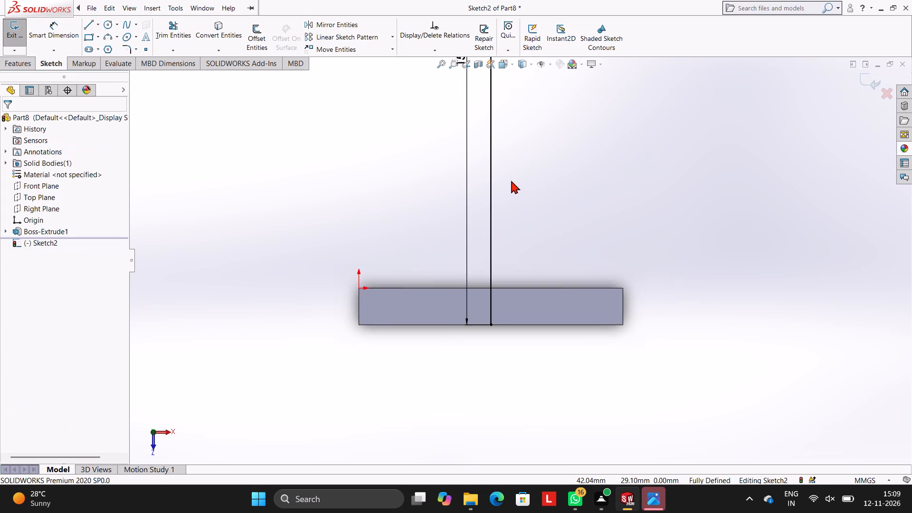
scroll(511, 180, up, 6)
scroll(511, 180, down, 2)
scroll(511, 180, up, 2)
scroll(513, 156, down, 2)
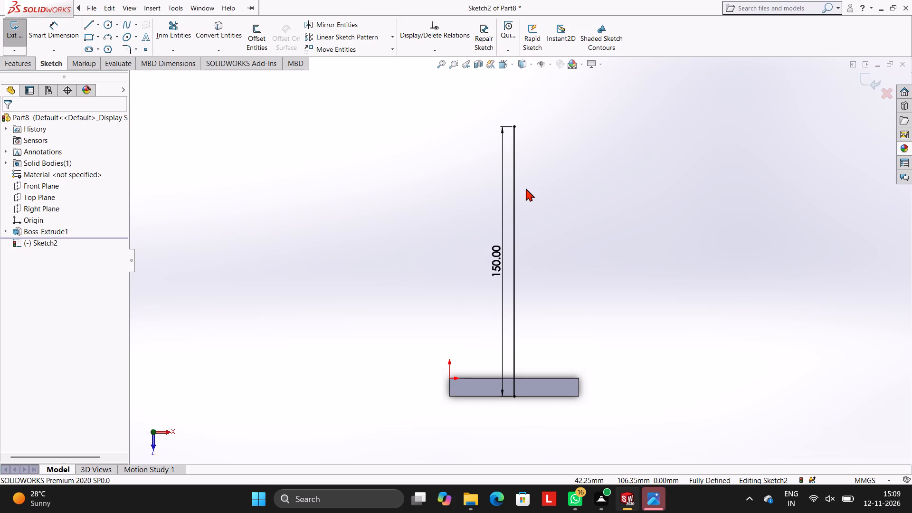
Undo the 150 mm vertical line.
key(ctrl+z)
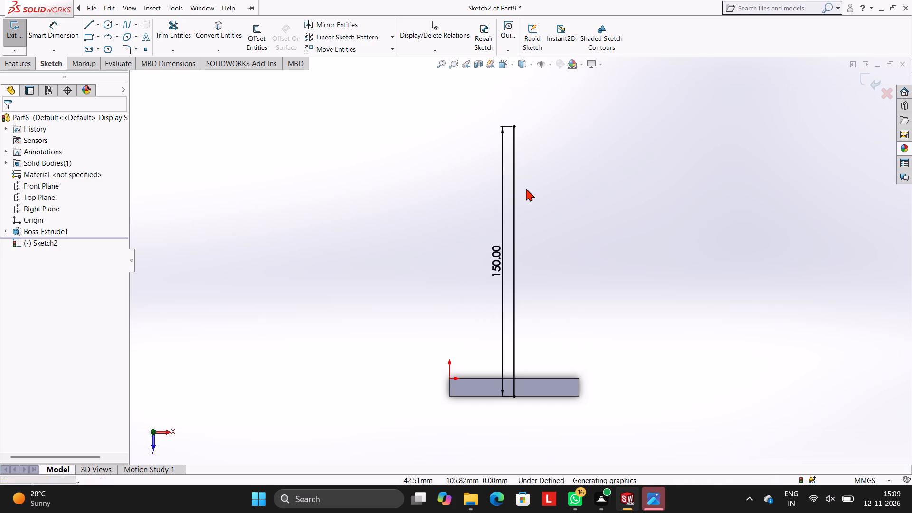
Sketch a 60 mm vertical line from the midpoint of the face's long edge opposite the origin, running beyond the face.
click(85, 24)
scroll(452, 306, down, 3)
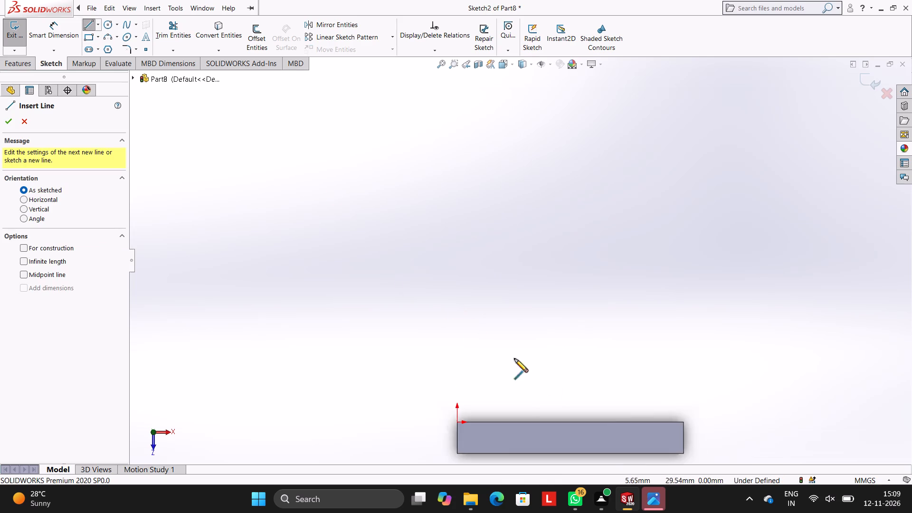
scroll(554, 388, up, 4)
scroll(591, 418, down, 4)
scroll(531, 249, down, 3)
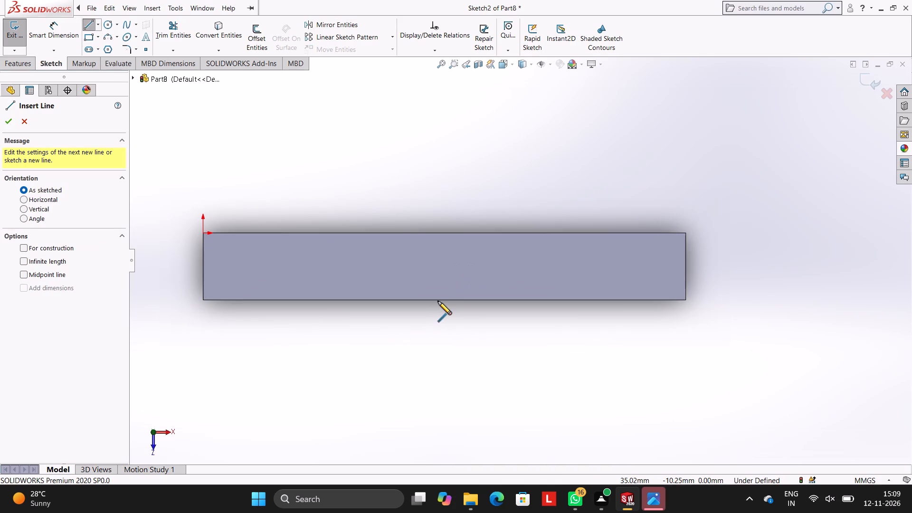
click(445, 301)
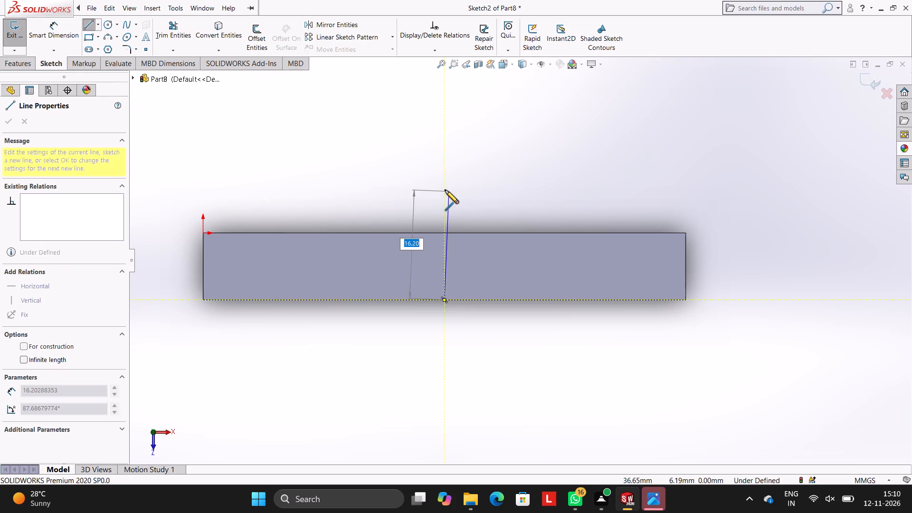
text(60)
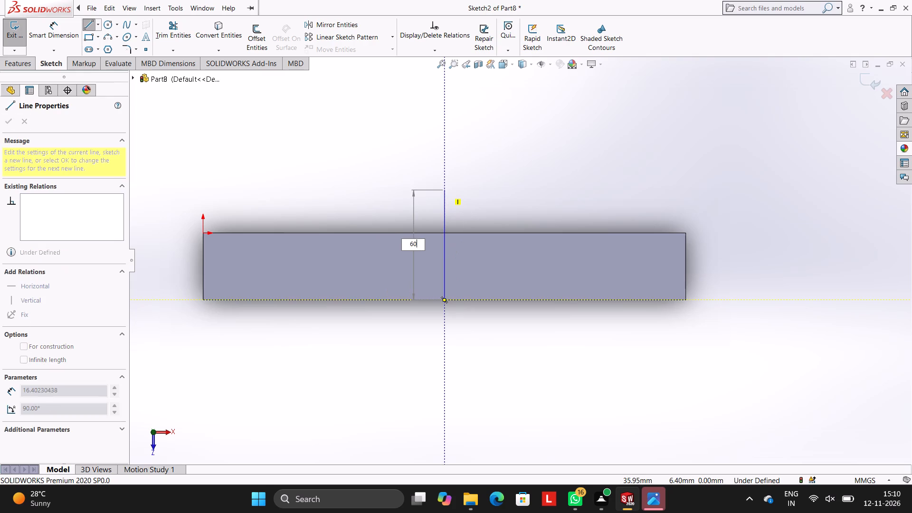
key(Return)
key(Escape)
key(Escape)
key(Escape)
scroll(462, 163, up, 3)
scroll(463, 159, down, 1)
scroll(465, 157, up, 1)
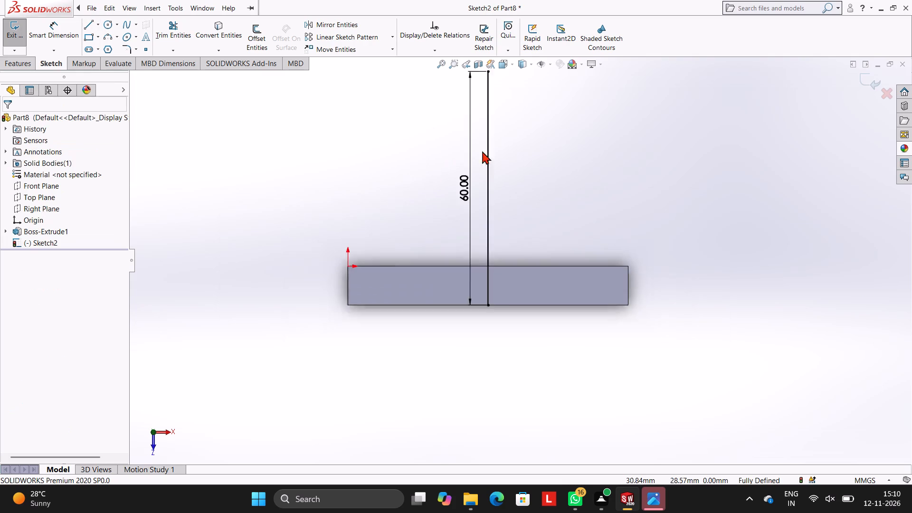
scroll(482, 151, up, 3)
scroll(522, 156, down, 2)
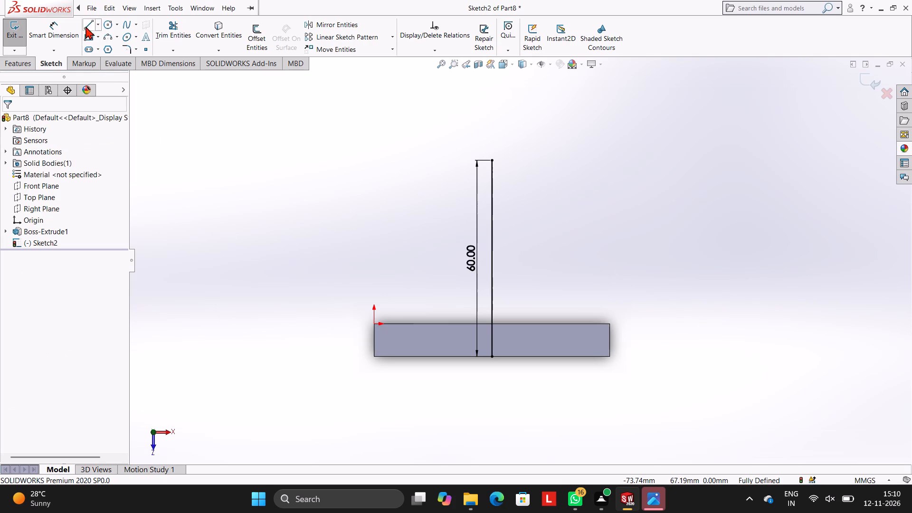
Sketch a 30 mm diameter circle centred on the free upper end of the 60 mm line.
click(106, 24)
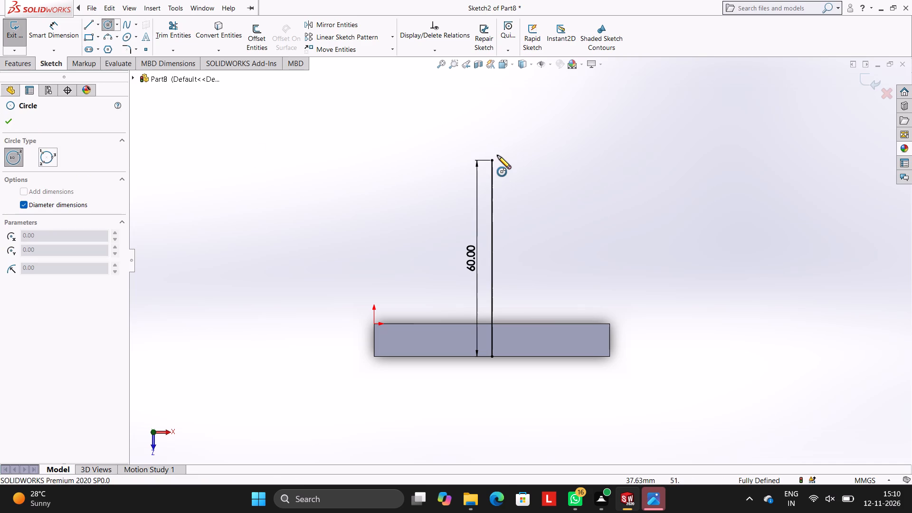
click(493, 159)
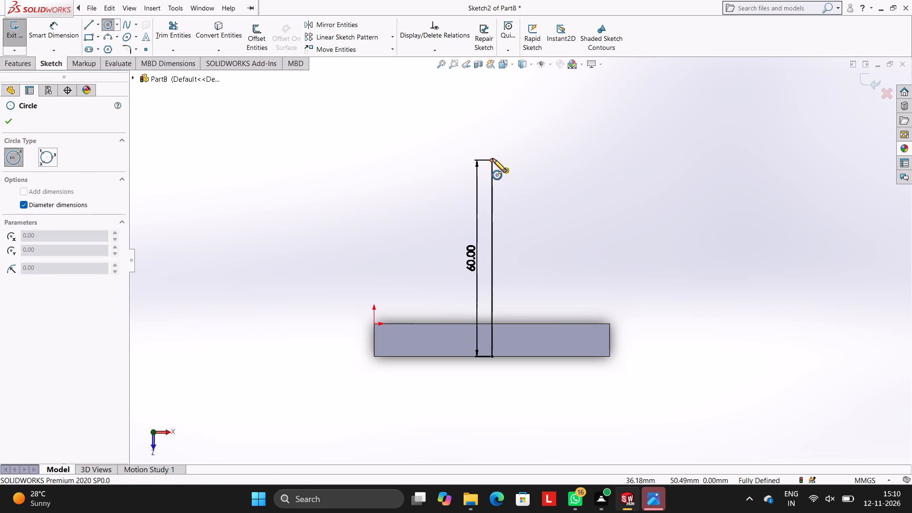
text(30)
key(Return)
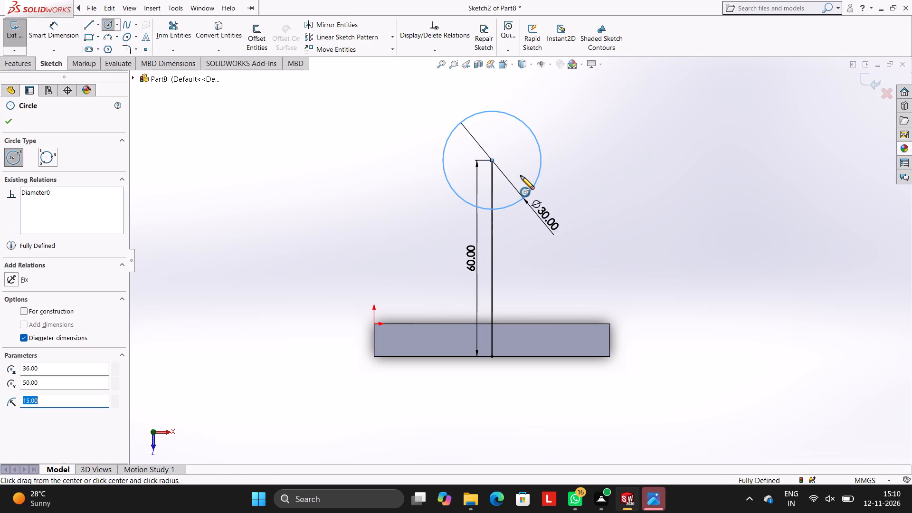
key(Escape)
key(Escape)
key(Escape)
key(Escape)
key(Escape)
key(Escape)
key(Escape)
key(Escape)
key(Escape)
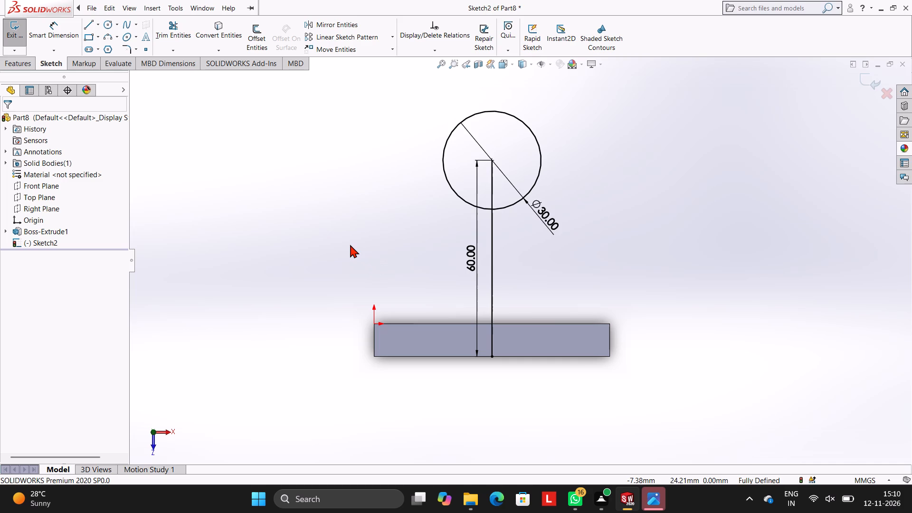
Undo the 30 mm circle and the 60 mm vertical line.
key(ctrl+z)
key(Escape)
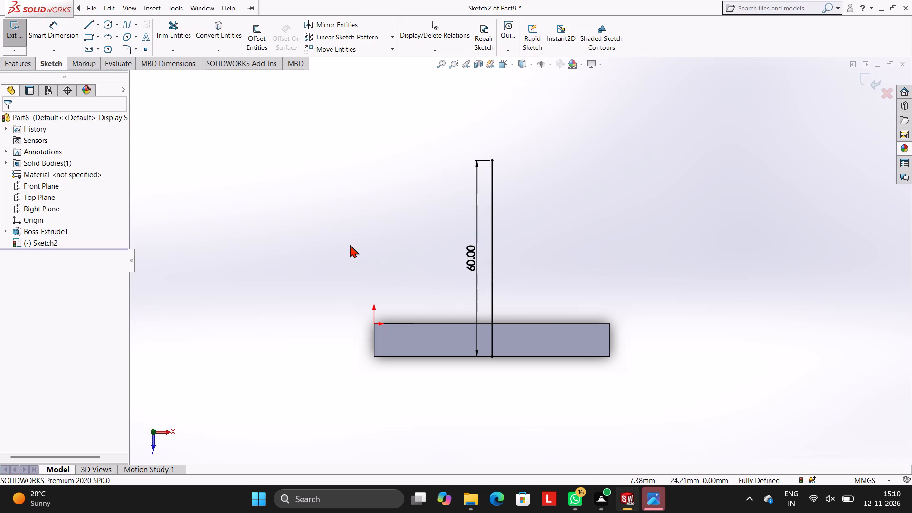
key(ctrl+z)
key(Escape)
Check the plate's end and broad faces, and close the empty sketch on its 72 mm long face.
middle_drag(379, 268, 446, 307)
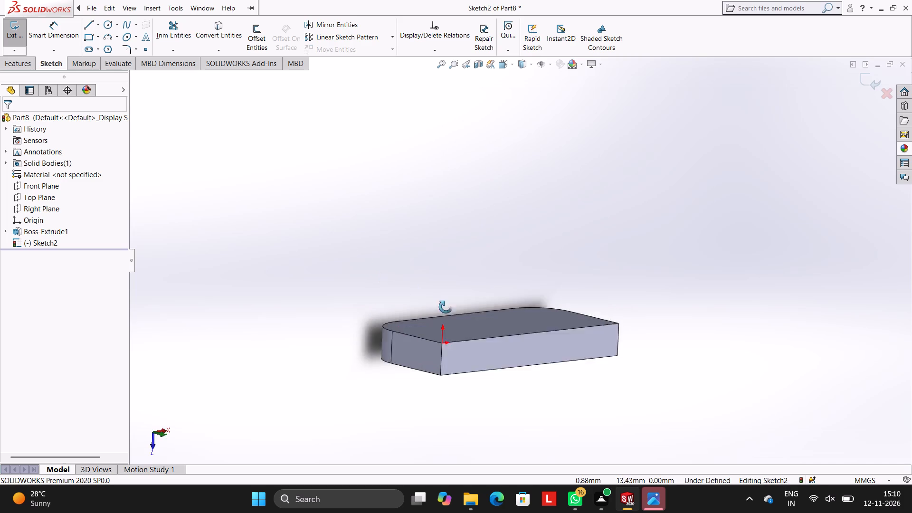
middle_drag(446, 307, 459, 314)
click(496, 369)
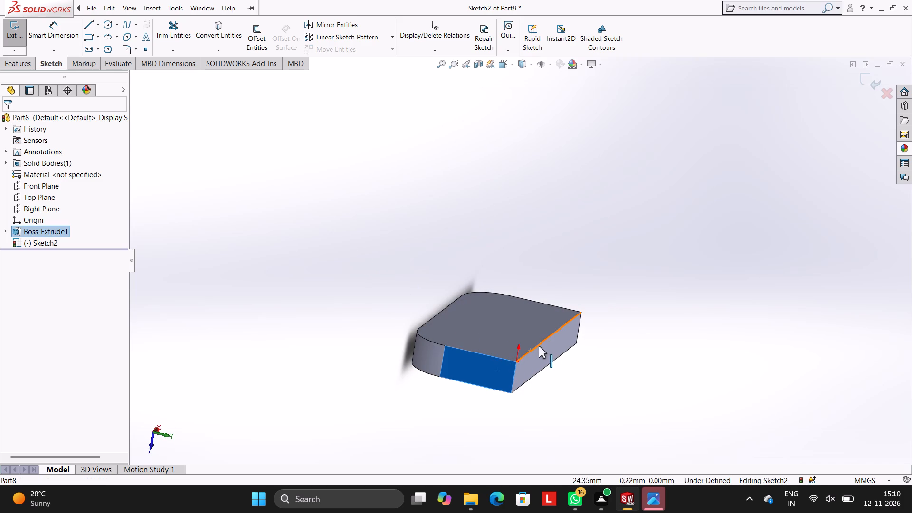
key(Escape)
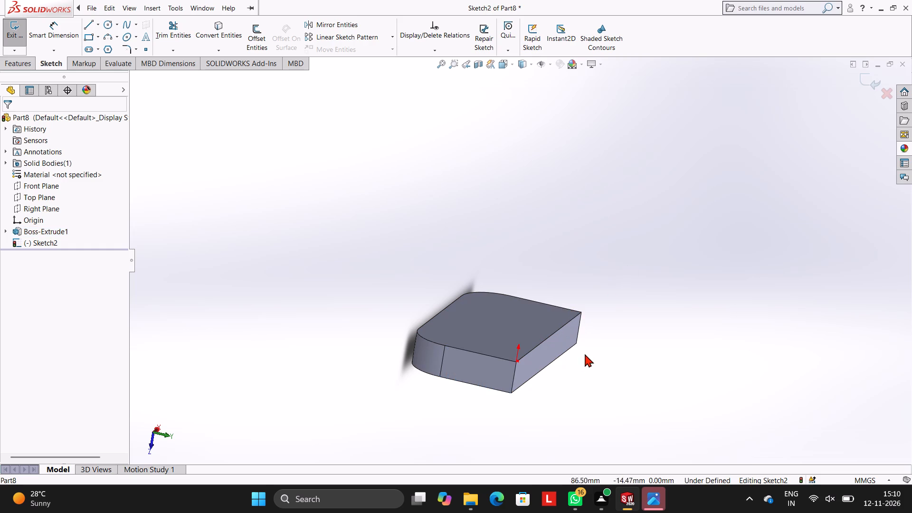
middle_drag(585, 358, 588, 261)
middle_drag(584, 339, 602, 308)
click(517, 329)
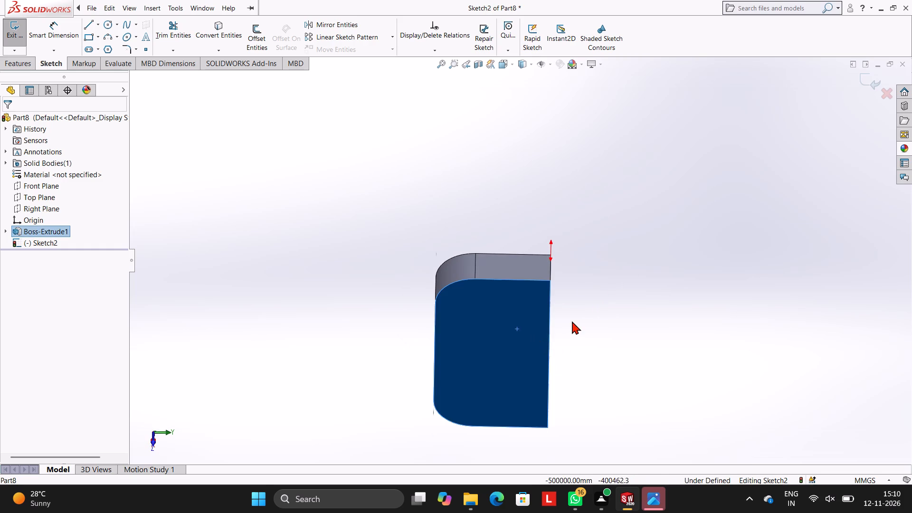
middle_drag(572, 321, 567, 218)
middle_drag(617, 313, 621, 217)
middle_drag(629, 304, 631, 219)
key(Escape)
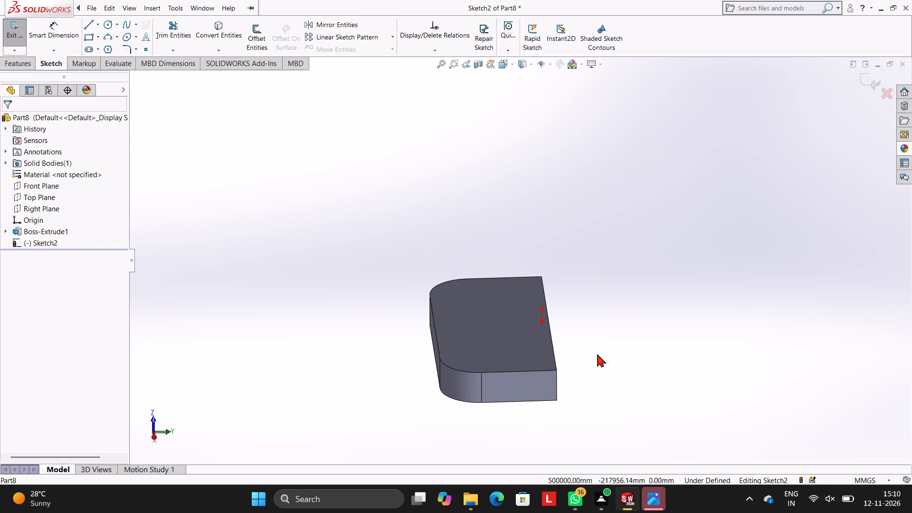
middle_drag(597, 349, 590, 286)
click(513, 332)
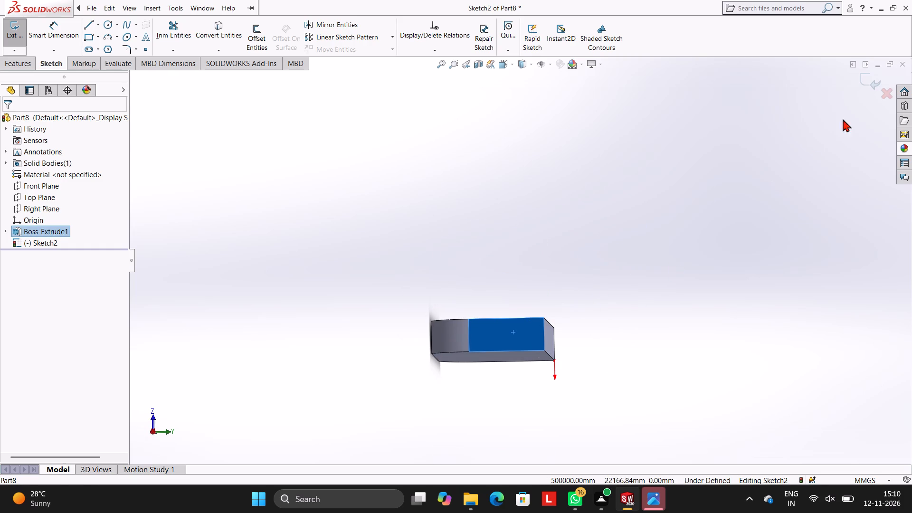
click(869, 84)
Open a new sketch on the plate's 23 mm flat end face away from the origin and view it straight on.
click(509, 337)
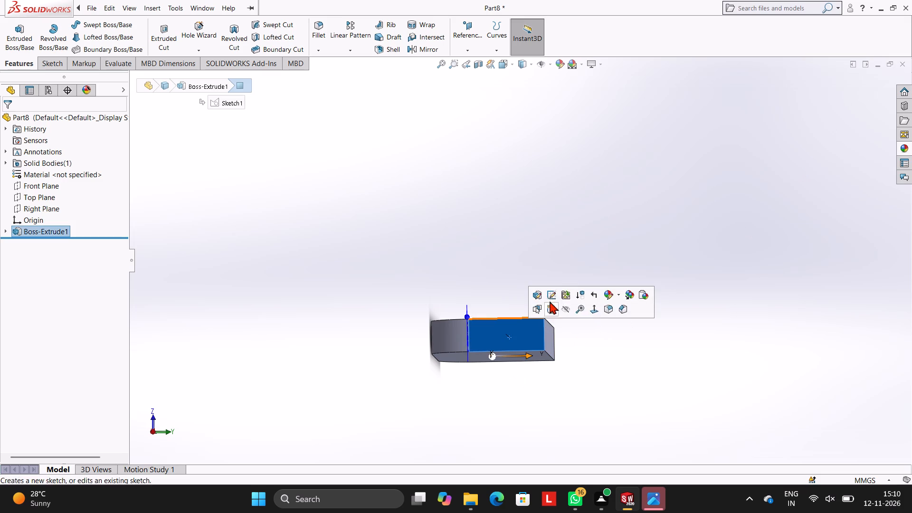
click(549, 312)
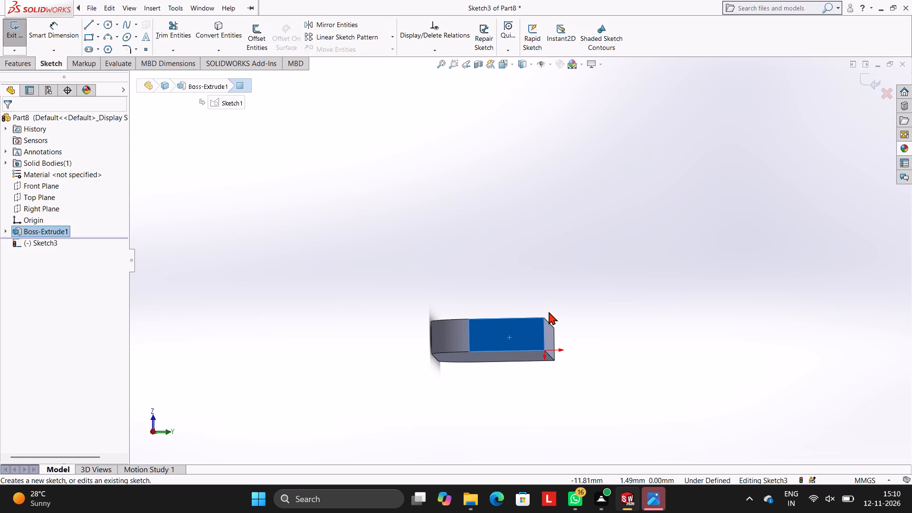
key(ctrl+8)
scroll(583, 117, up, 3)
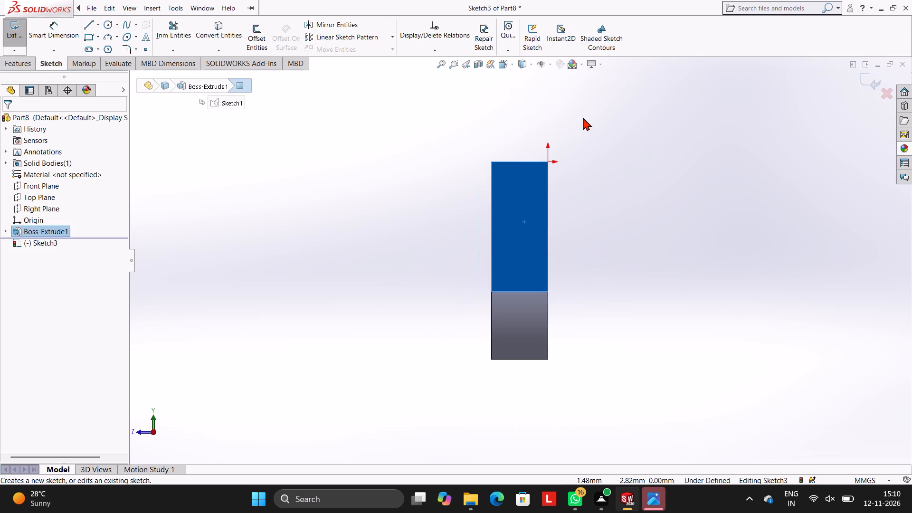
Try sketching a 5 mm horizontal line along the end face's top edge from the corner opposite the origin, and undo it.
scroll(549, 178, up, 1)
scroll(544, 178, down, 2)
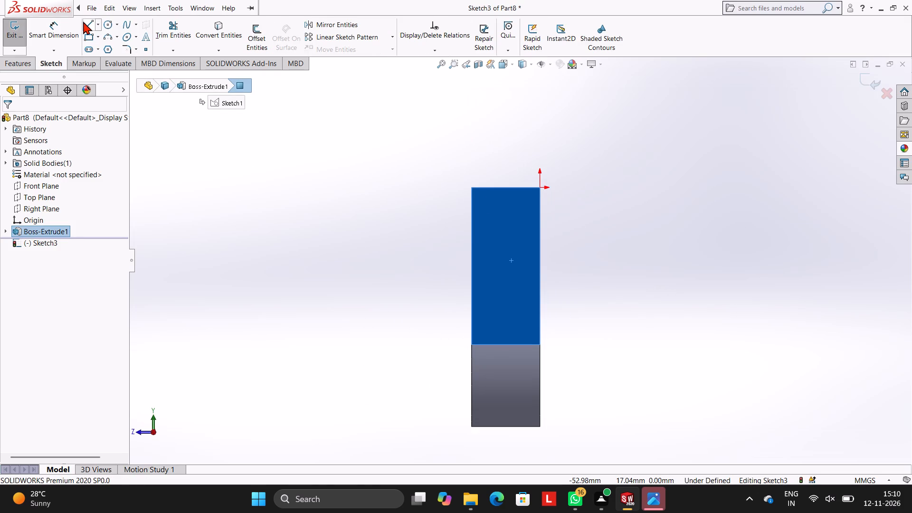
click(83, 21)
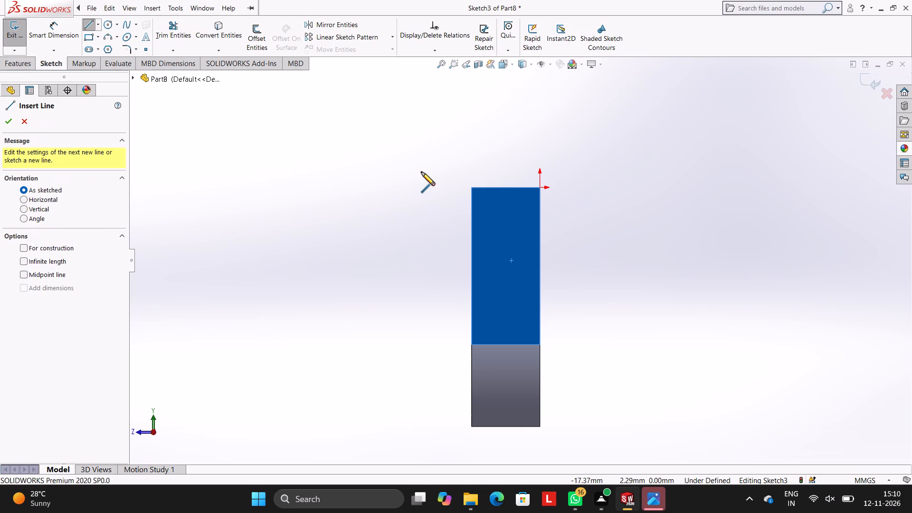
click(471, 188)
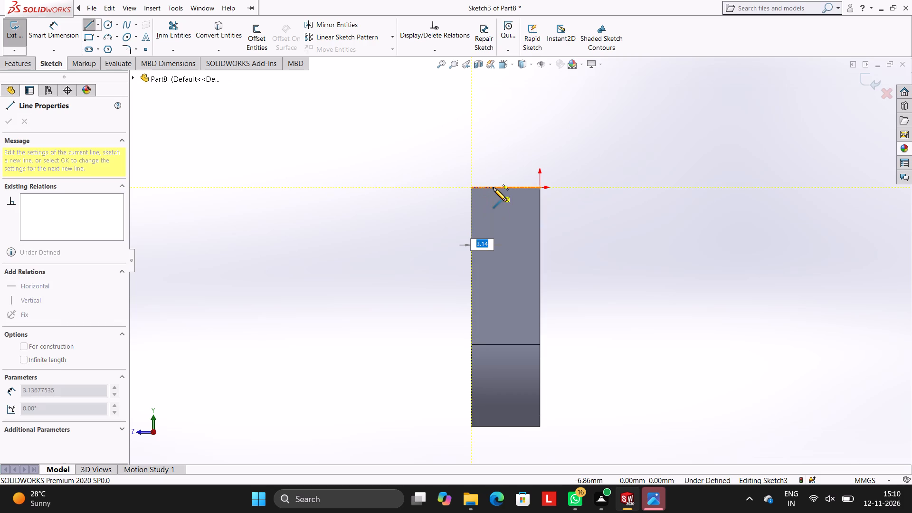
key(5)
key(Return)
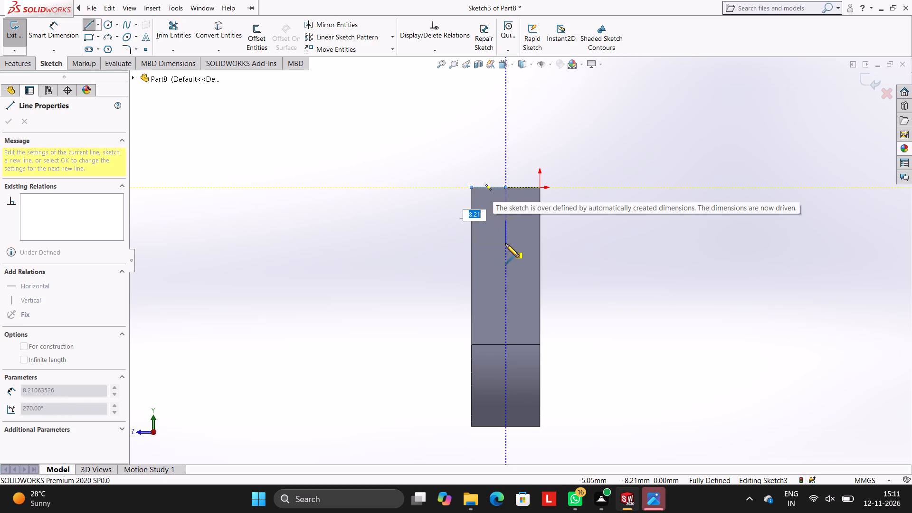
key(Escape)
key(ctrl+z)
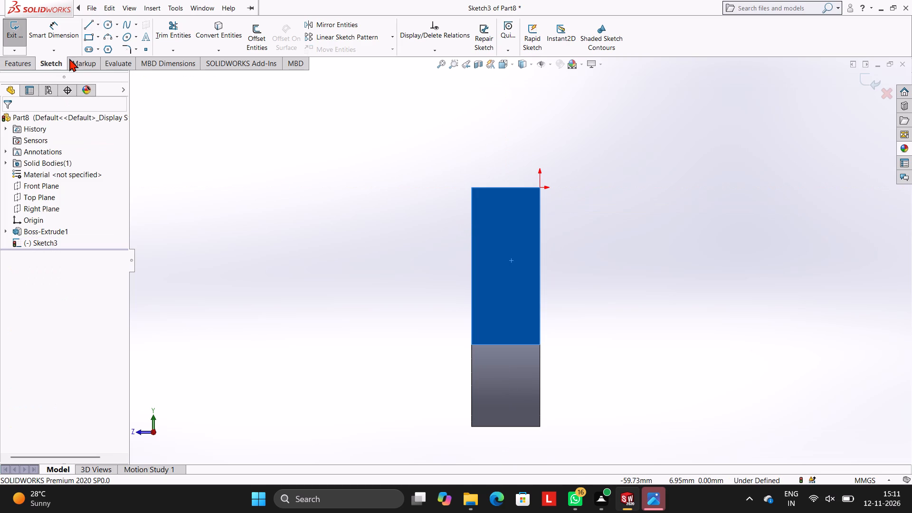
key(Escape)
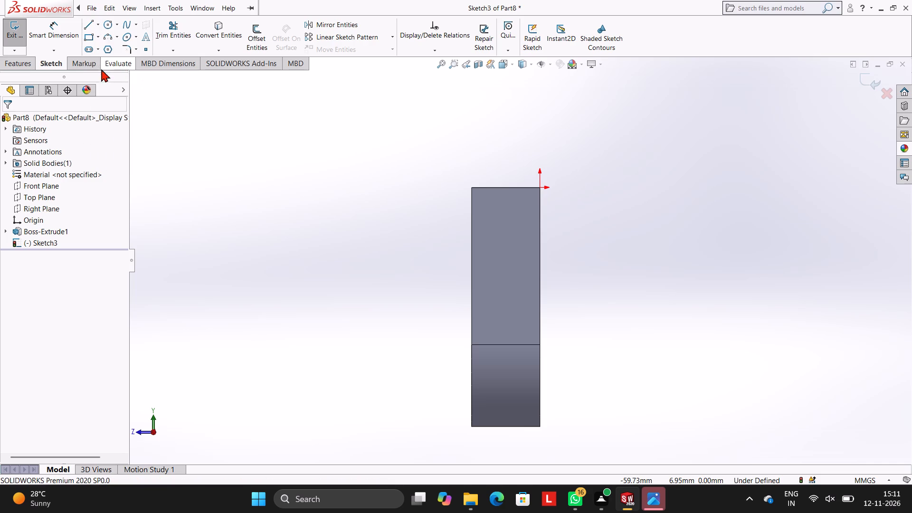
Sketch a closed rectangle 4 mm wide and 5 mm high in the end face's top corner opposite the origin.
click(91, 27)
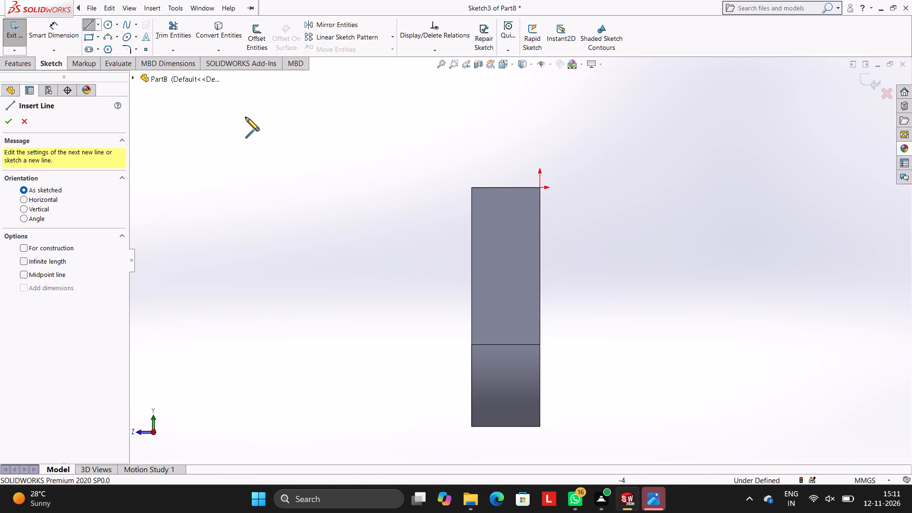
click(472, 187)
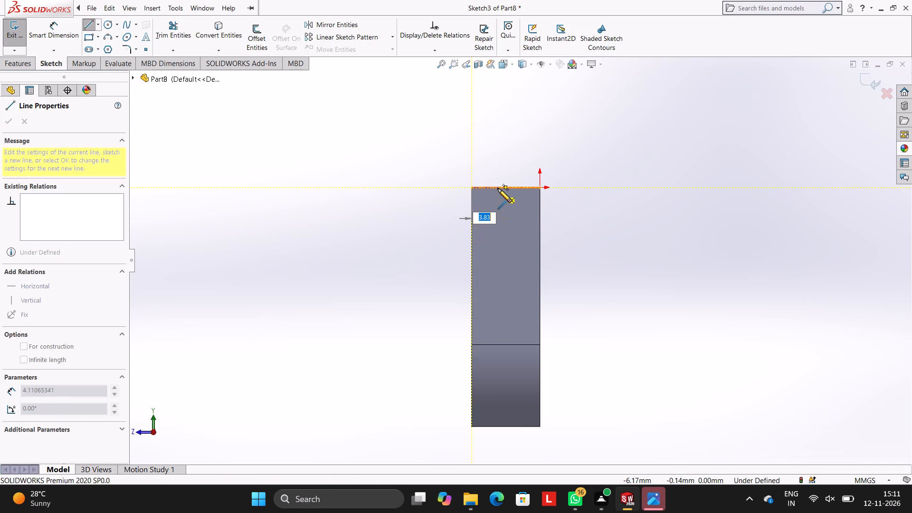
key(4)
key(Return)
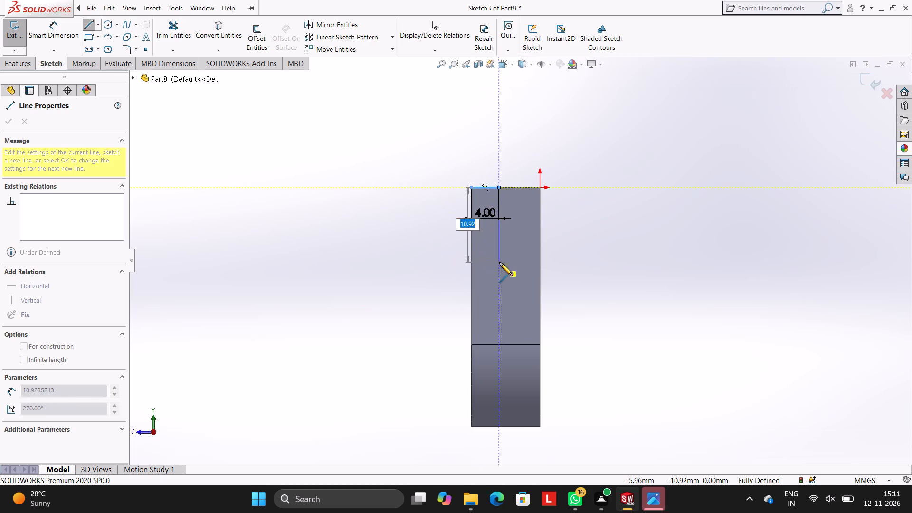
key(5)
key(Return)
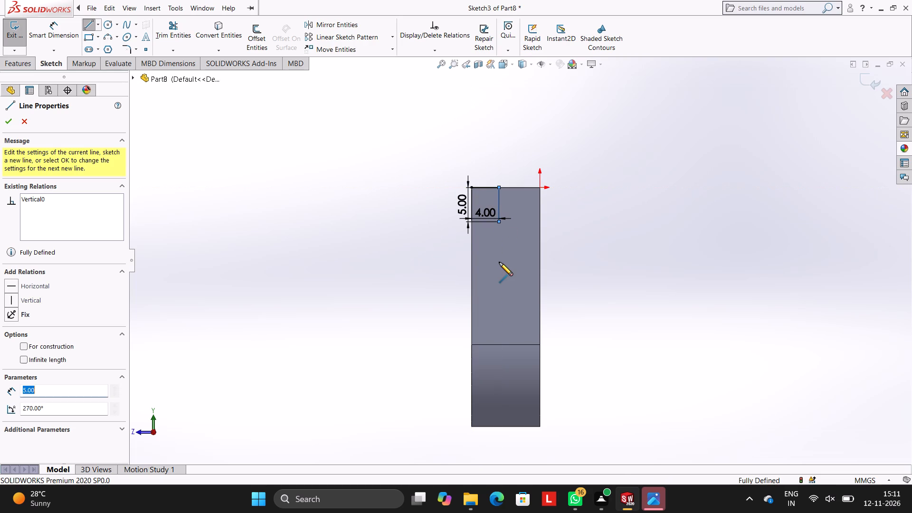
scroll(474, 226, down, 9)
click(497, 230)
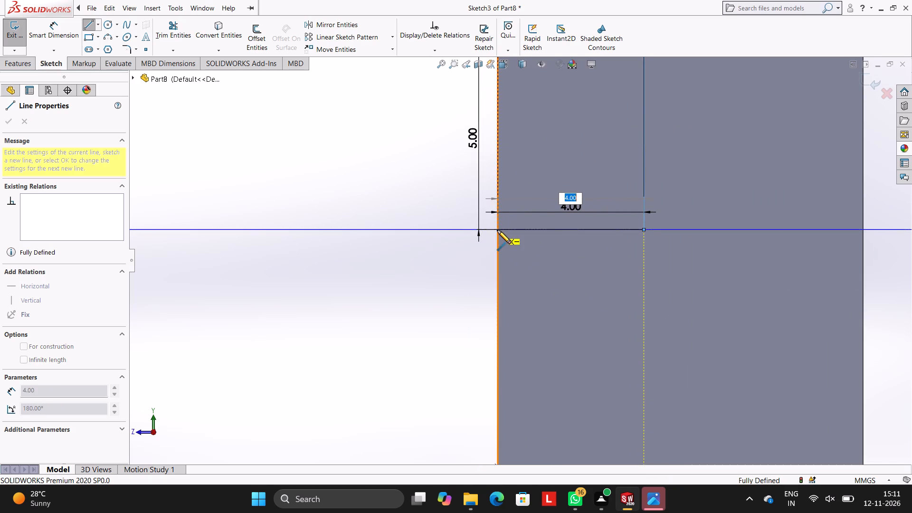
scroll(576, 195, up, 4)
click(509, 156)
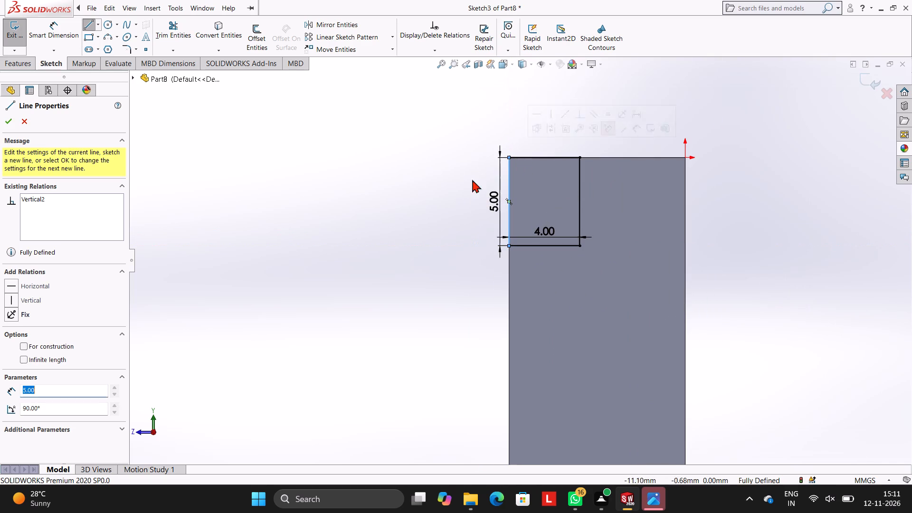
key(Escape)
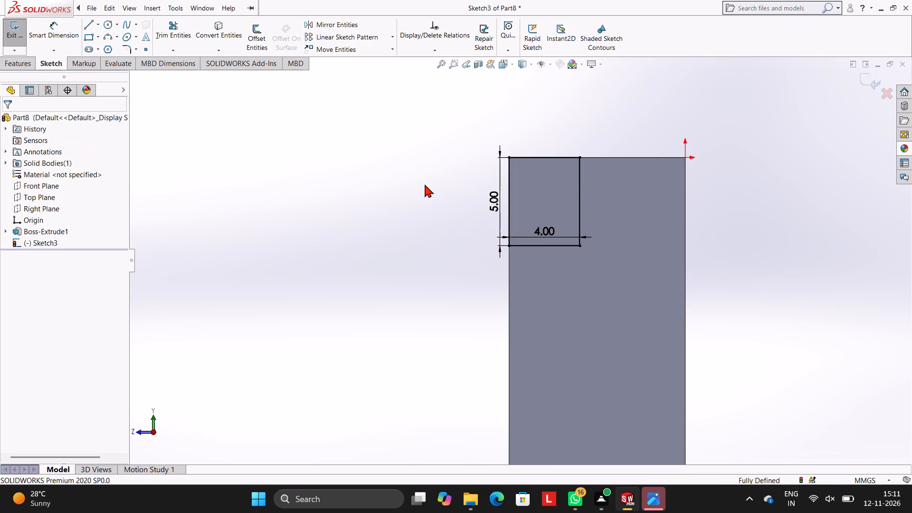
Cut-extrude the 4 x 5 mm corner rectangle along the plate's top edge to a blind depth of 150 mm.
scroll(512, 272, up, 2)
scroll(515, 319, up, 3)
scroll(437, 236, down, 2)
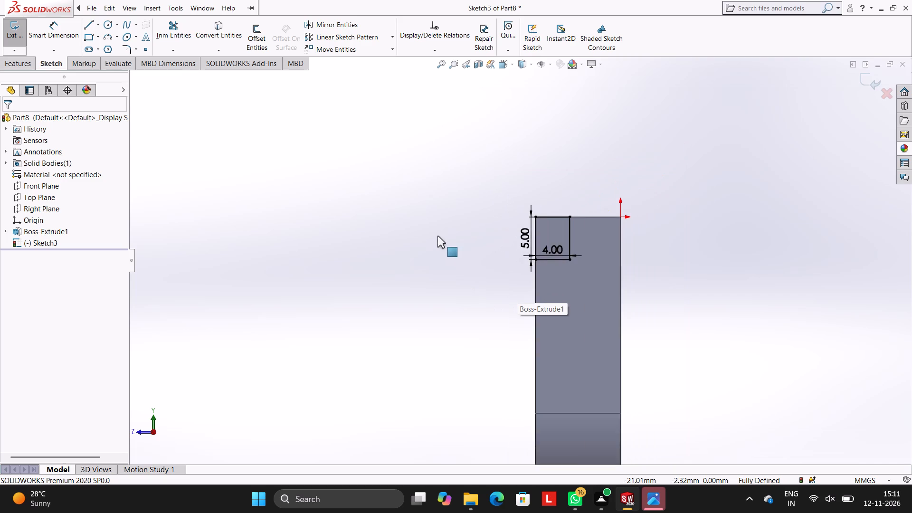
scroll(678, 308, up, 1)
scroll(682, 295, down, 4)
scroll(374, 162, up, 2)
scroll(378, 158, down, 2)
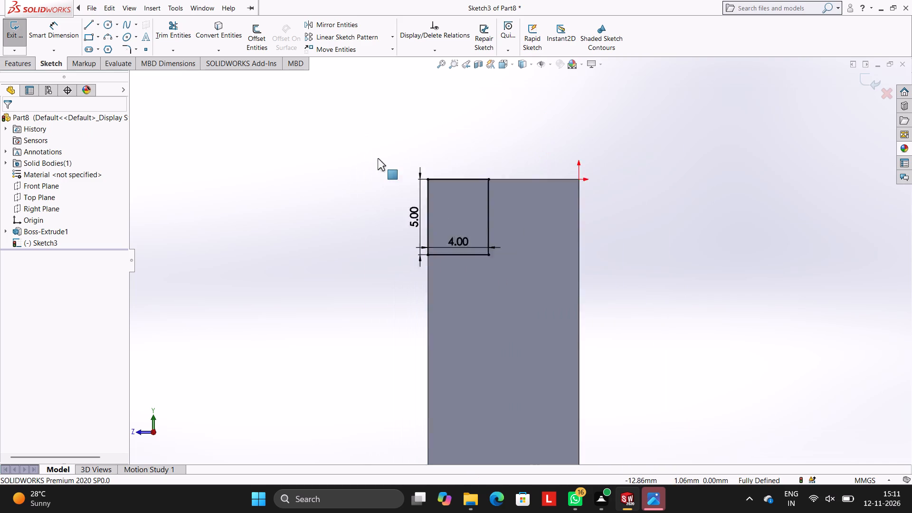
click(13, 61)
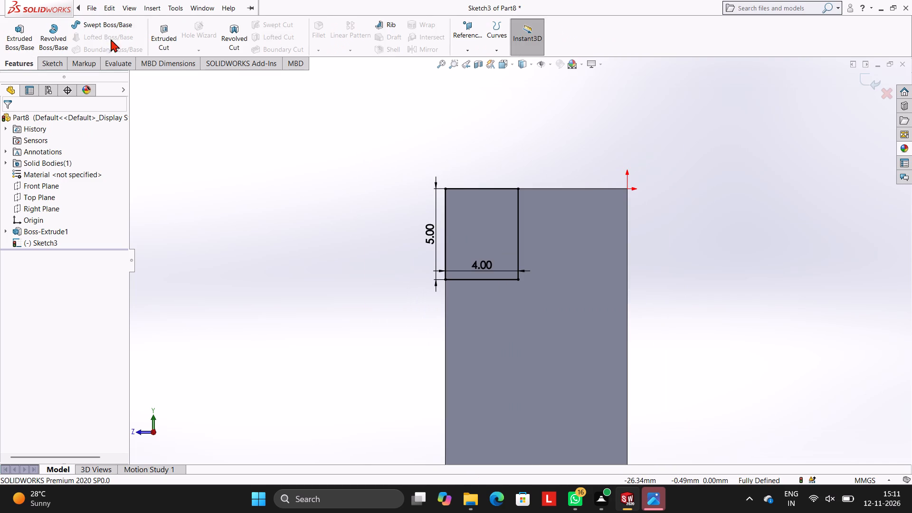
click(158, 34)
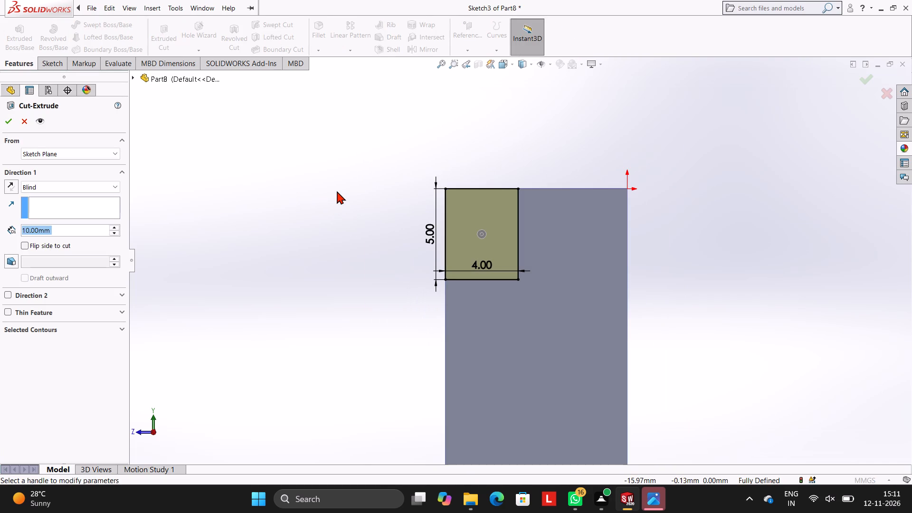
scroll(302, 184, down, 1)
middle_drag(303, 184, 345, 201)
scroll(333, 198, up, 4)
scroll(445, 168, up, 2)
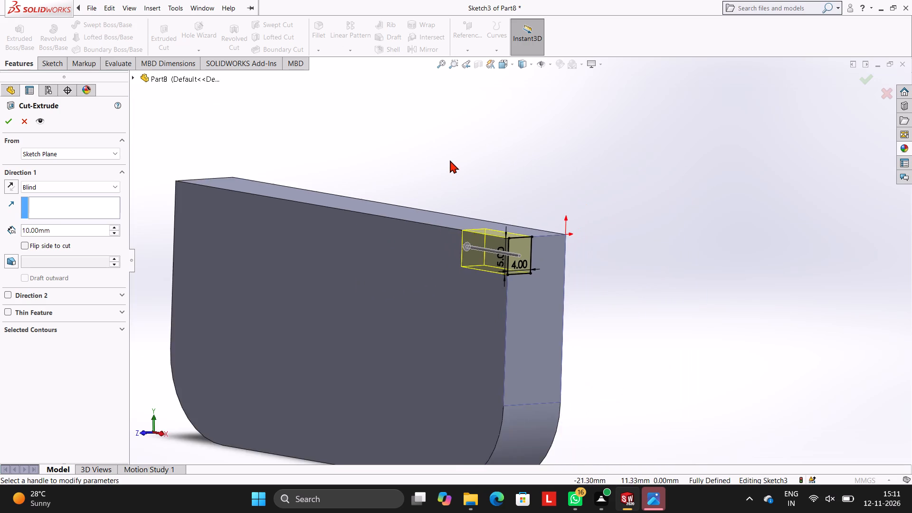
scroll(450, 160, up, 1)
middle_drag(454, 160, 443, 160)
click(66, 229)
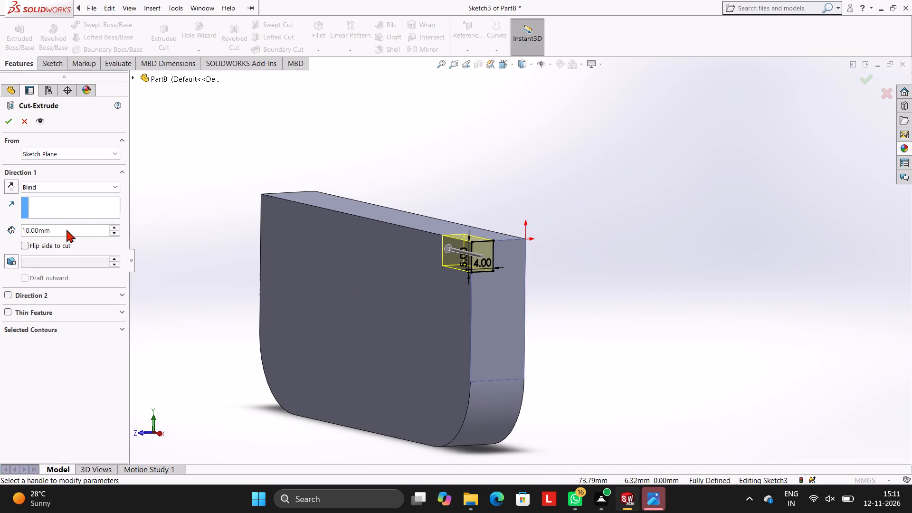
key(BackSpace)
key(BackSpace)
key(BackSpace)
key(BackSpace)
key(BackSpace)
key(BackSpace)
key(BackSpace)
key(BackSpace)
key(BackSpace)
key(BackSpace)
key(BackSpace)
key(BackSpace)
key(BackSpace)
key(BackSpace)
key(BackSpace)
key(BackSpace)
key(BackSpace)
key(BackSpace)
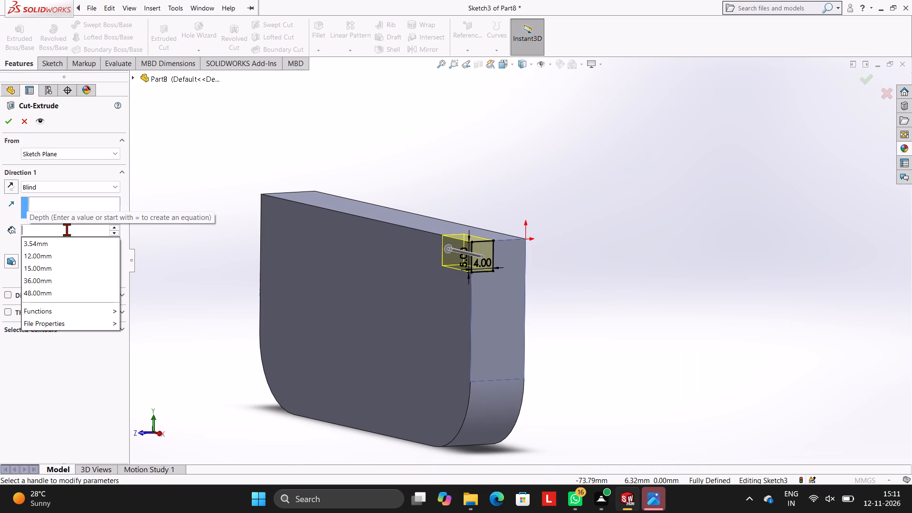
text(150)
key(Return)
scroll(219, 229, up, 4)
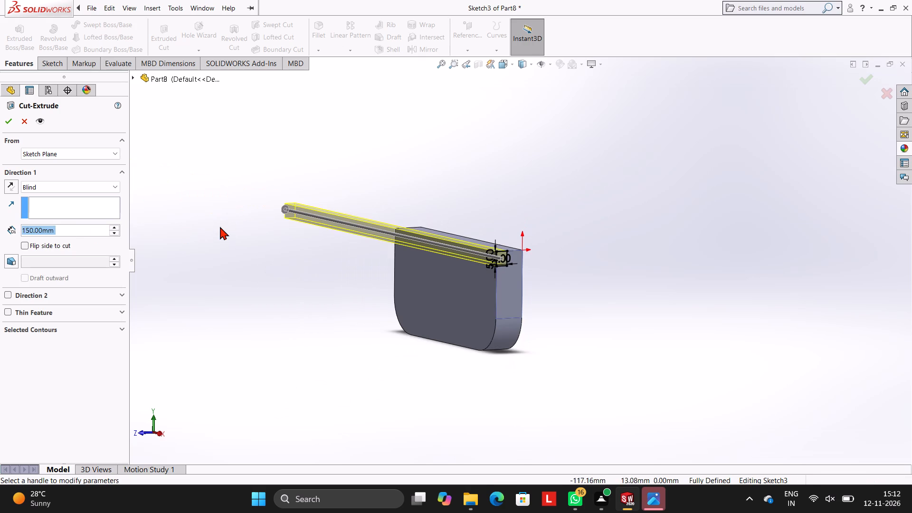
scroll(492, 264, down, 3)
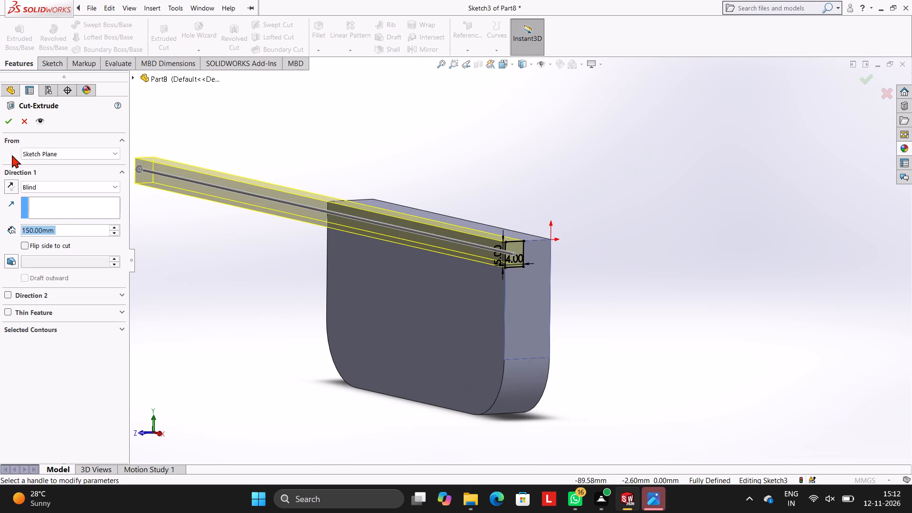
click(5, 118)
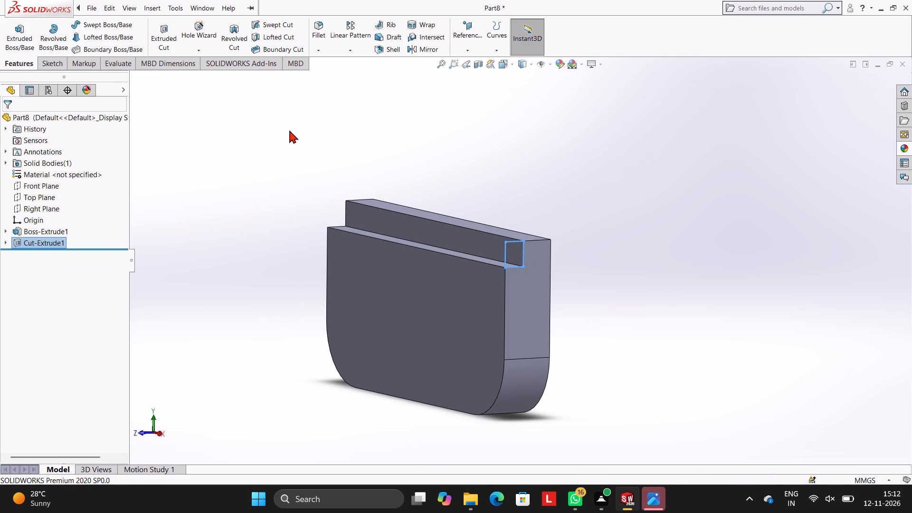
Open a new sketch on the 4 mm wide ledge face left by the cut and view it straight on.
click(289, 130)
middle_drag(369, 251, 378, 208)
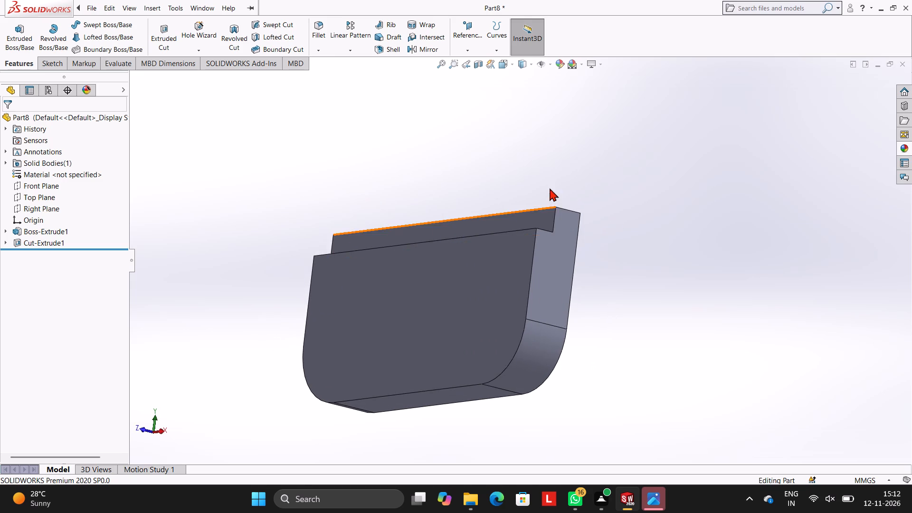
middle_drag(559, 198, 466, 376)
middle_drag(486, 216, 540, 226)
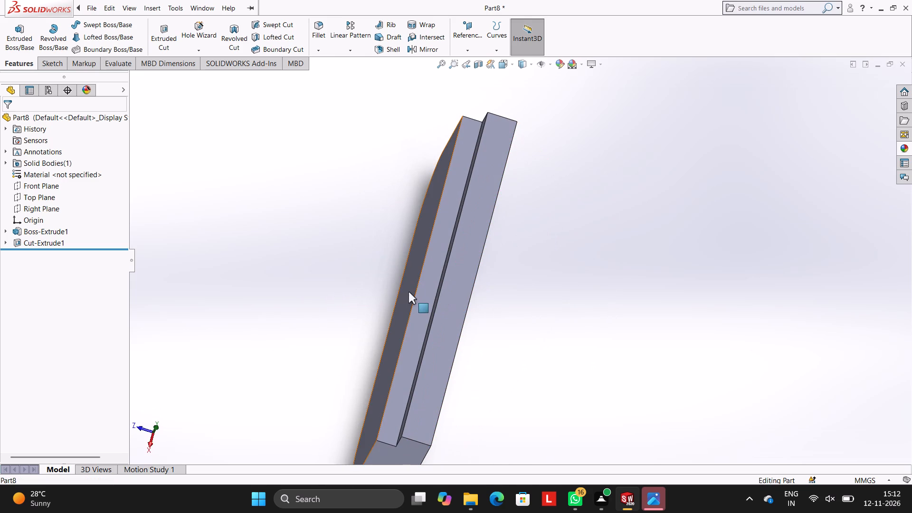
click(429, 289)
click(470, 261)
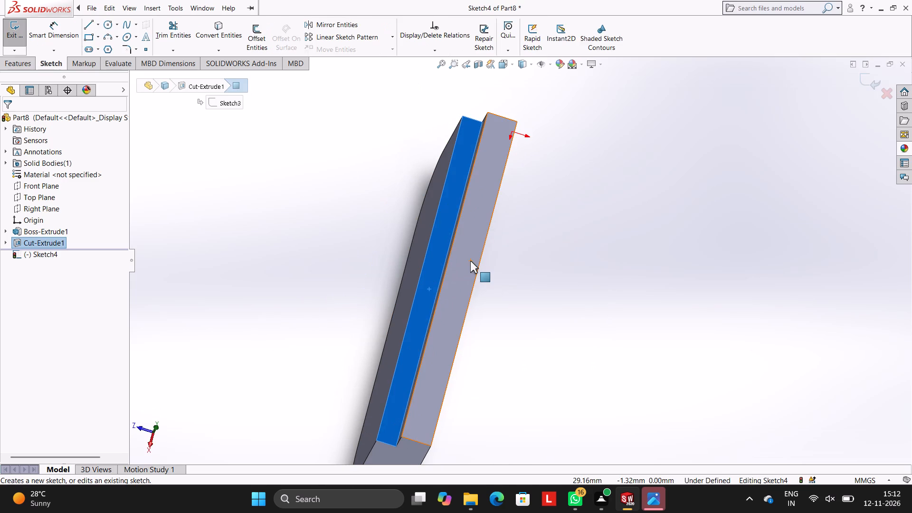
key(ctrl+8)
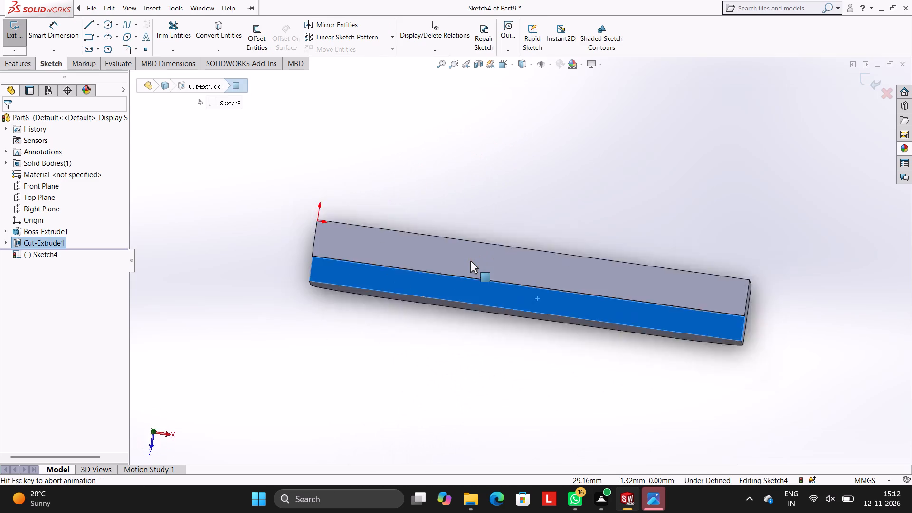
key(ctrl+8)
key(ctrl+8)
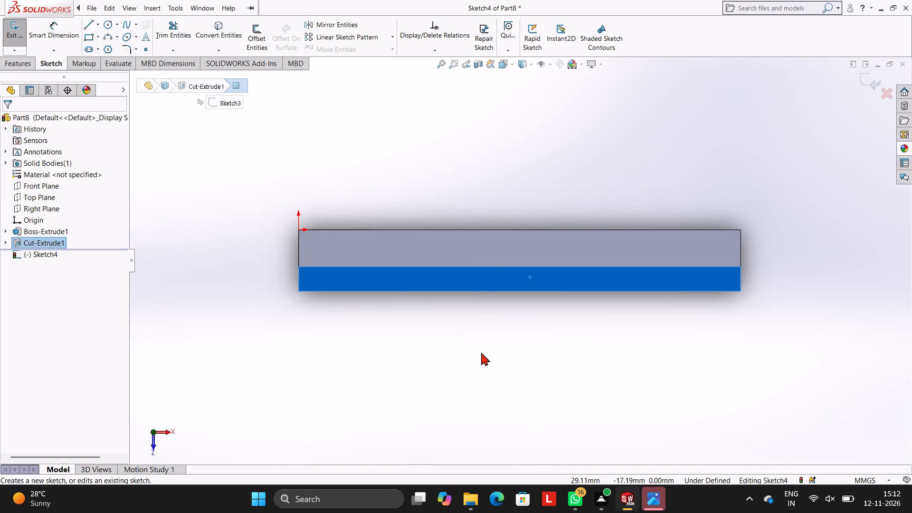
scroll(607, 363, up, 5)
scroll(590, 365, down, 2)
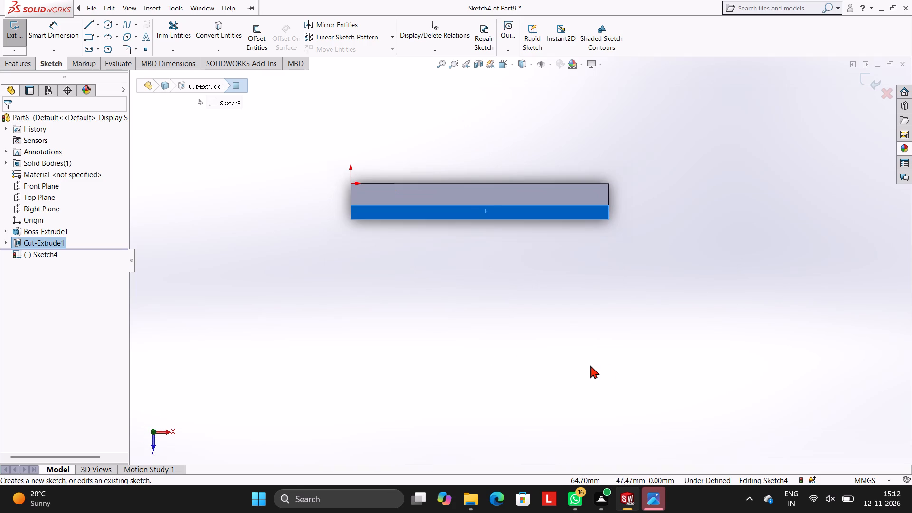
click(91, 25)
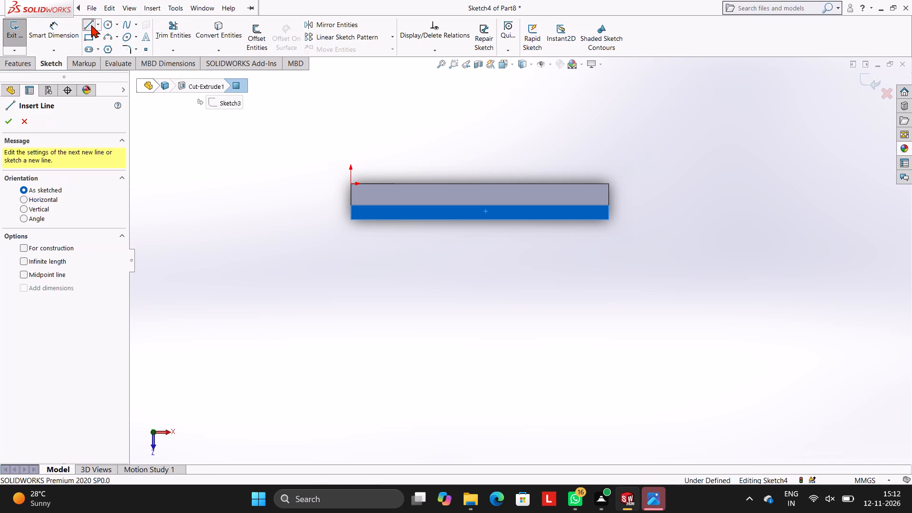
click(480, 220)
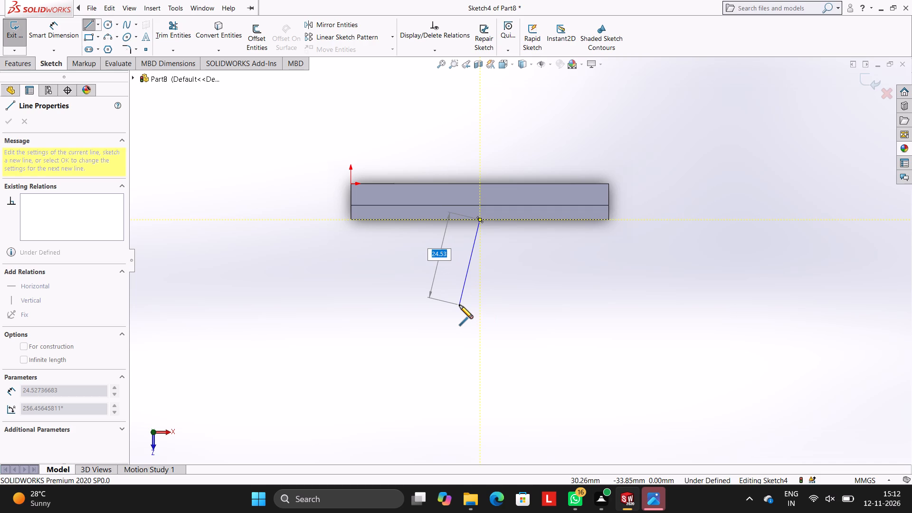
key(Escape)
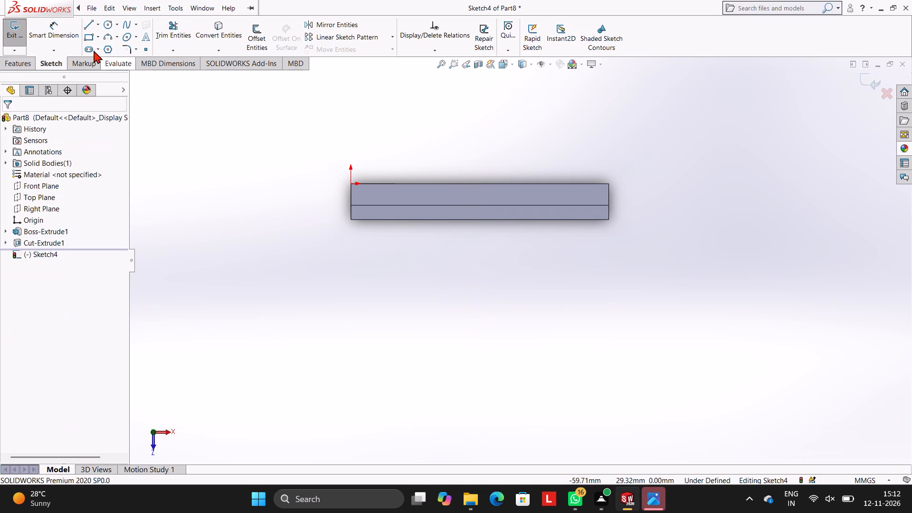
Sketch a 60 mm vertical line from the midpoint of the plate's 72 mm origin-side top edge, across the ledge and beyond it.
click(93, 21)
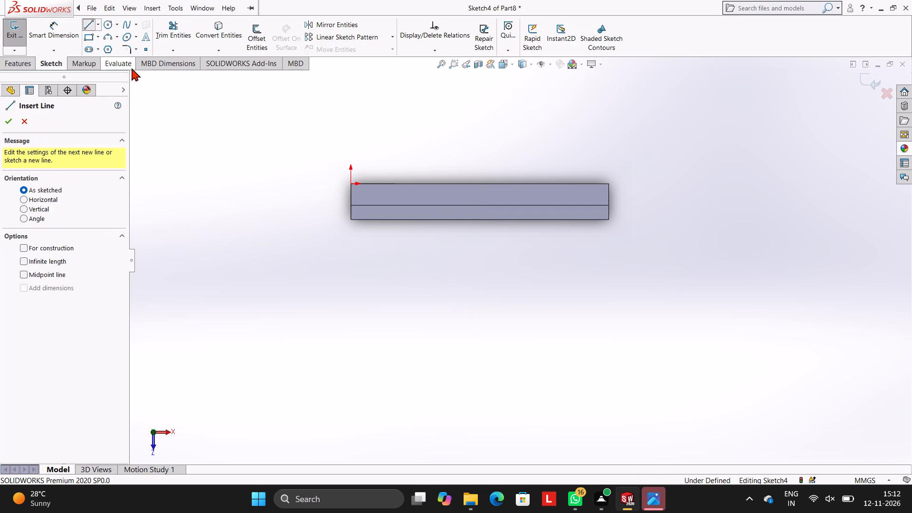
click(479, 183)
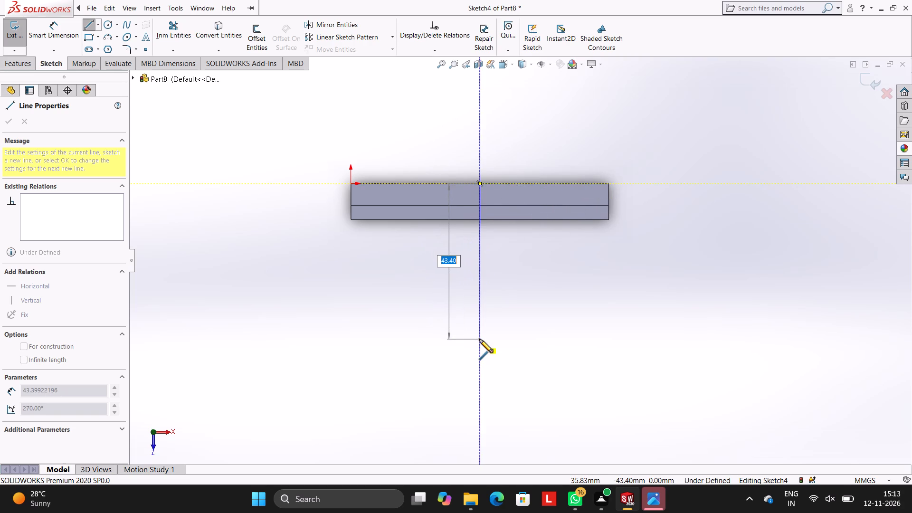
text(60)
key(Return)
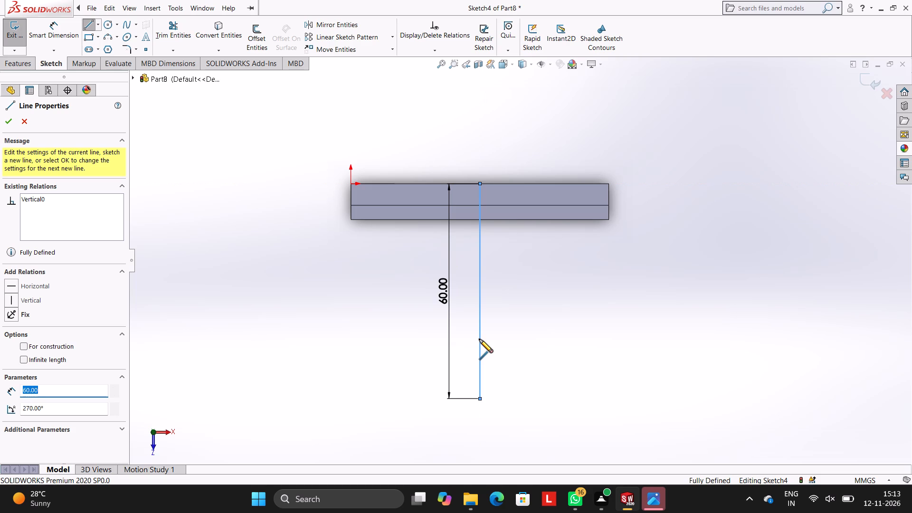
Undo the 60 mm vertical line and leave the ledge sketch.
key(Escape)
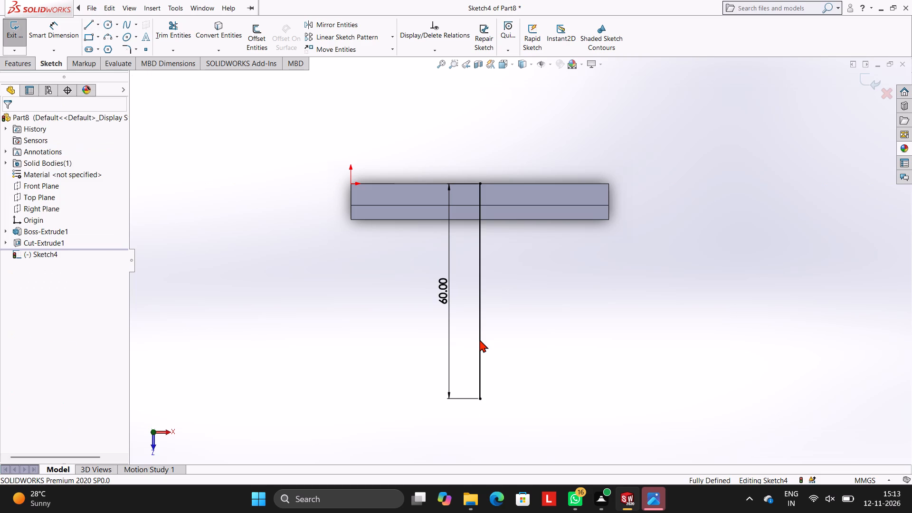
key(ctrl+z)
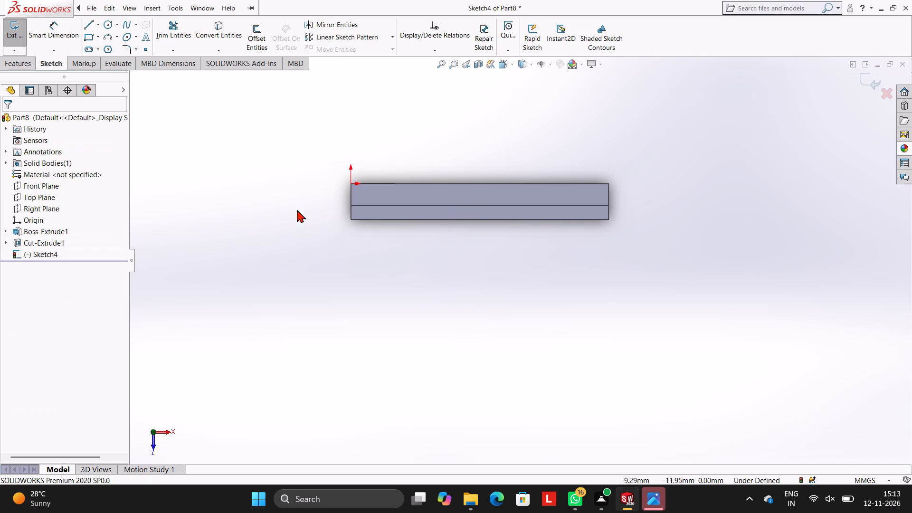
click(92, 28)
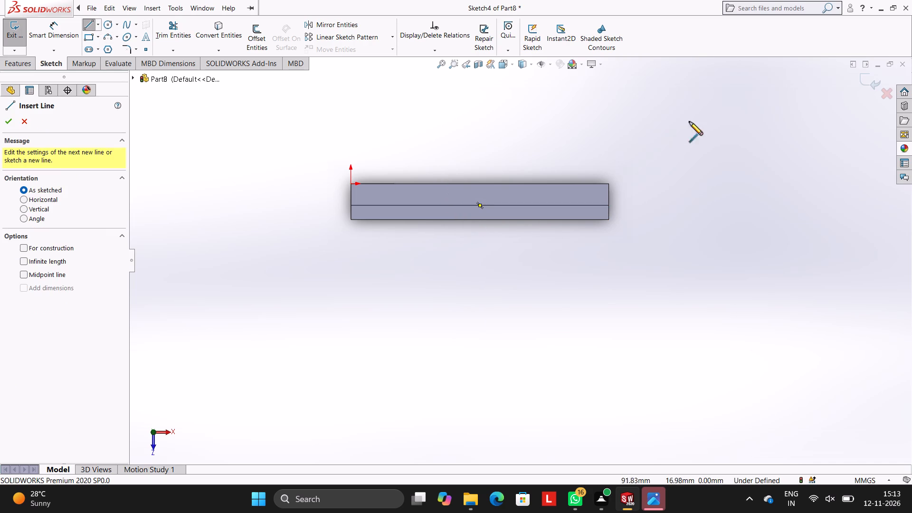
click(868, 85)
In a new sketch on the 4 mm wide ledge face, draw a 60 mm vertical line from the midpoint of the plate's origin-side top edge.
click(440, 209)
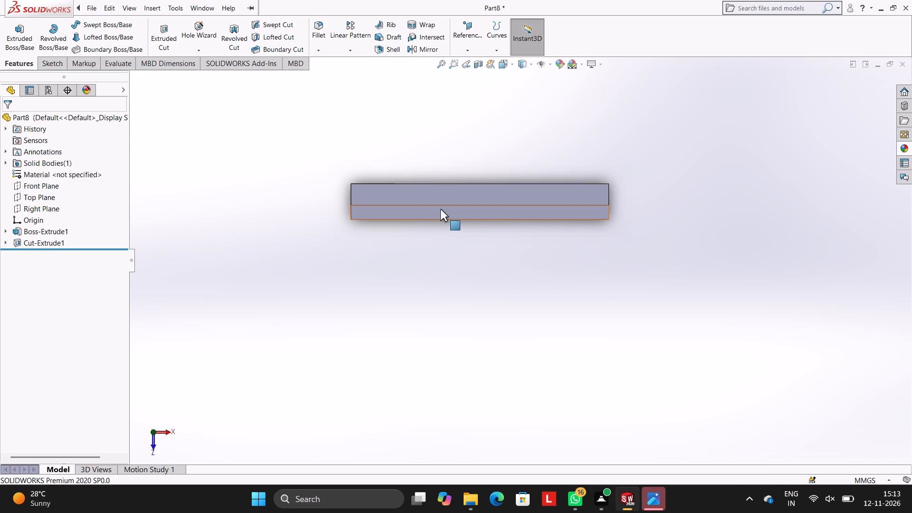
click(479, 179)
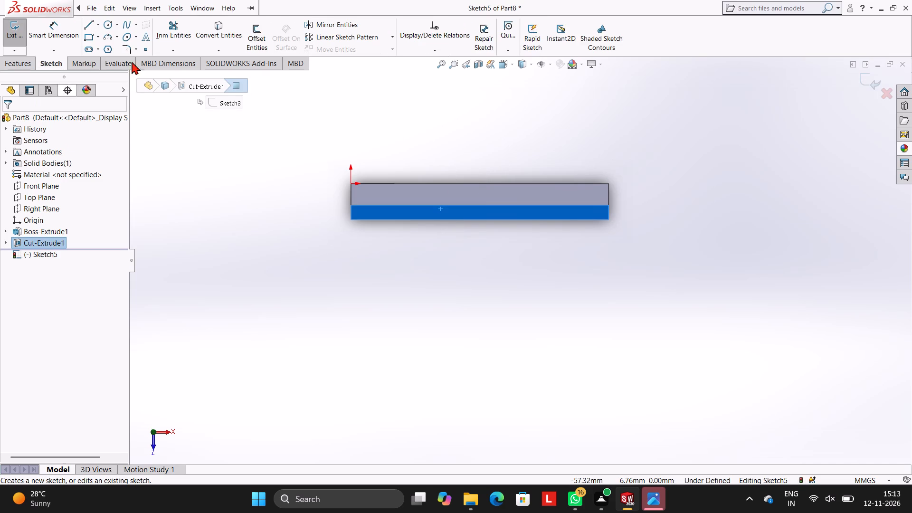
click(86, 28)
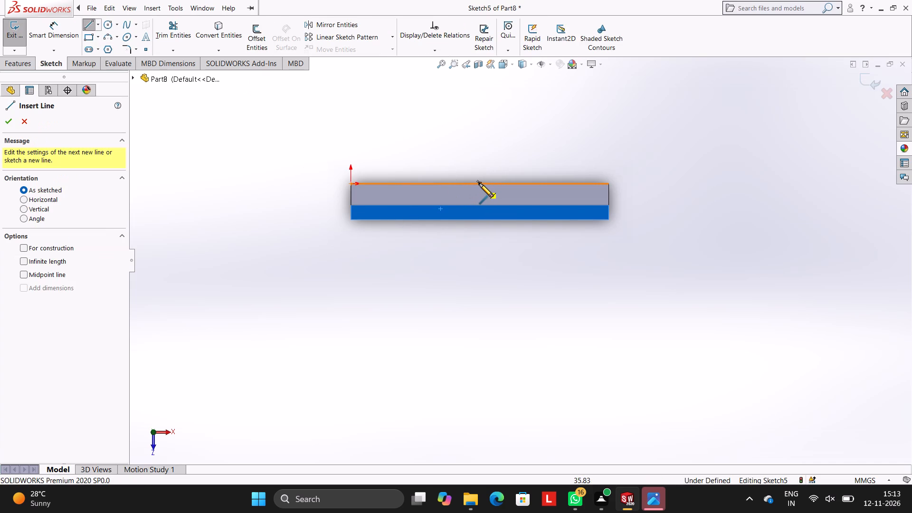
click(480, 183)
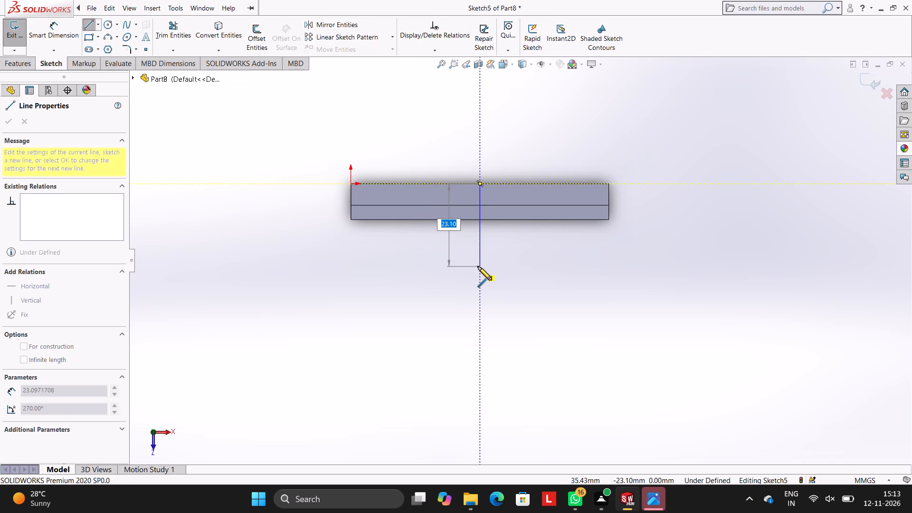
text(60)
key(Return)
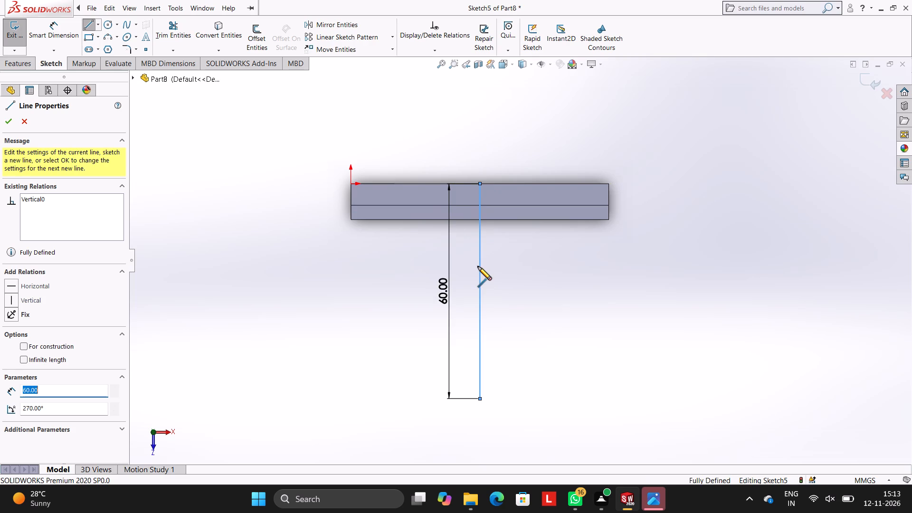
key(Escape)
key(Escape)
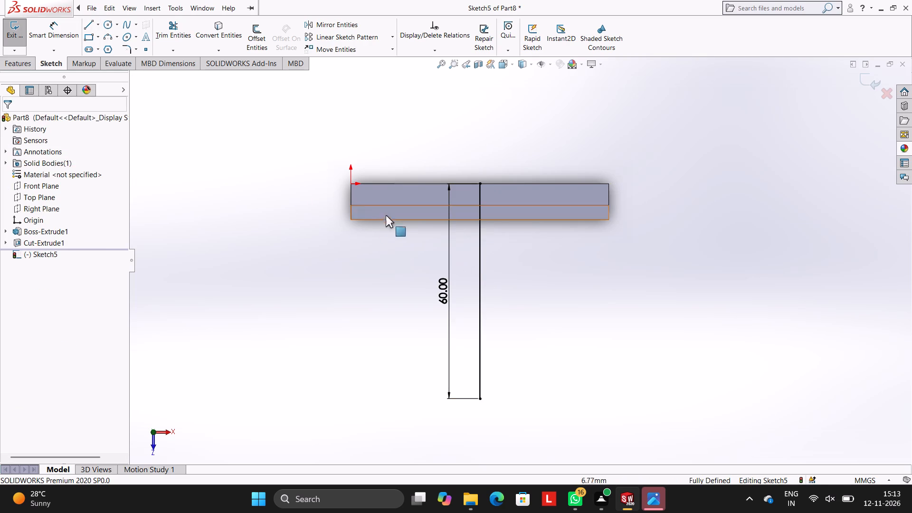
Sketch a 30 mm diameter circle centred on the free end of the 60 mm line.
scroll(579, 314, up, 1)
scroll(579, 314, down, 1)
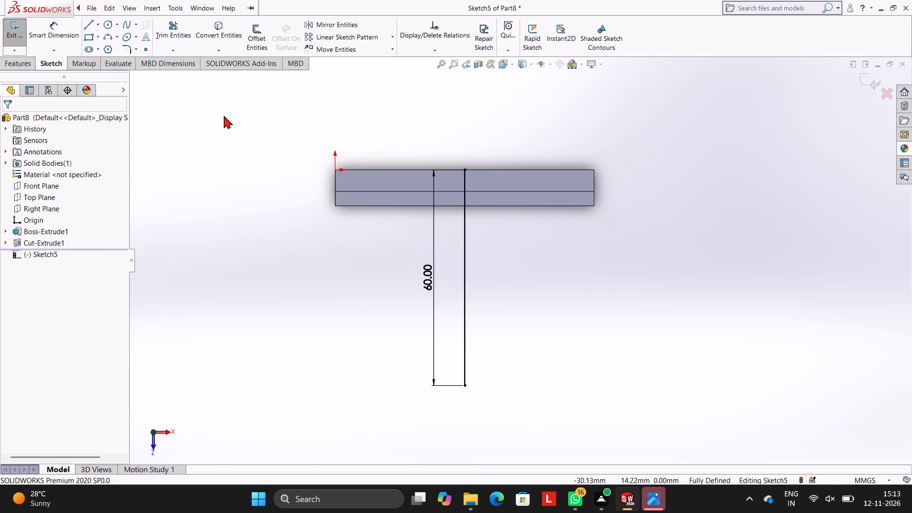
click(111, 21)
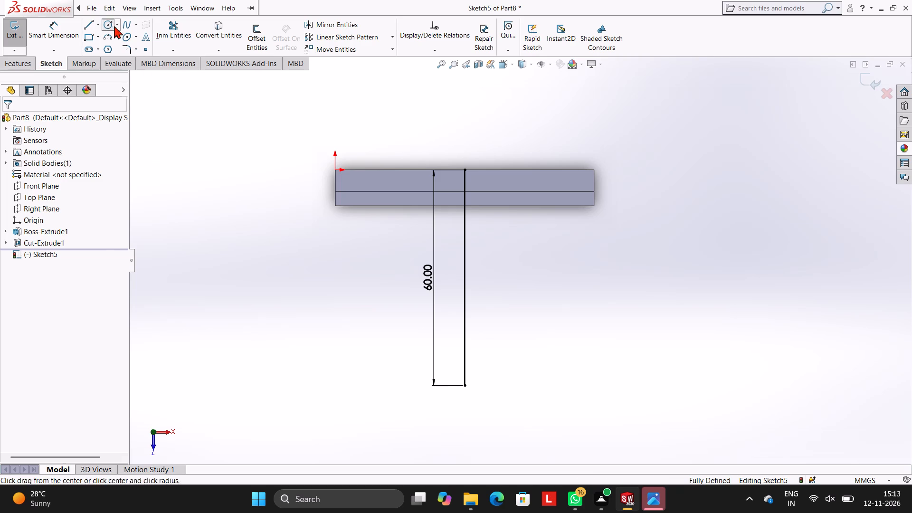
click(465, 386)
text(30)
key(Return)
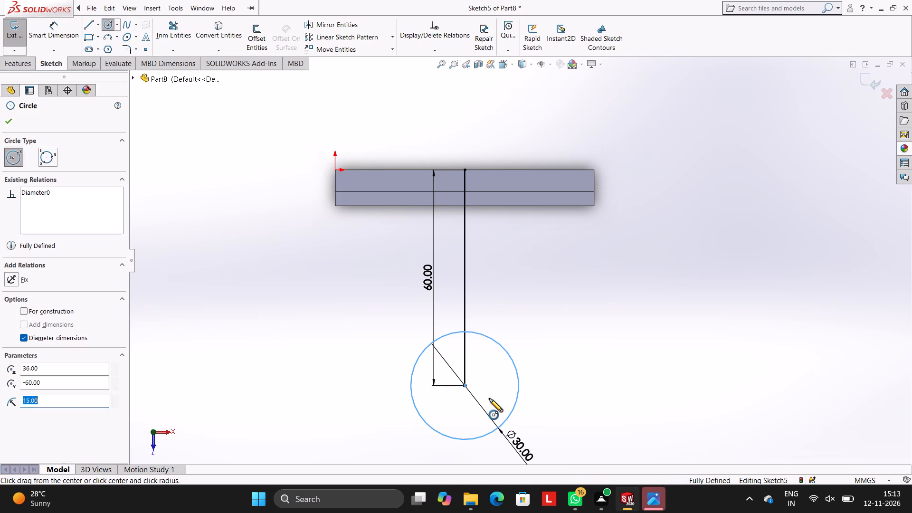
key(Escape)
key(Escape)
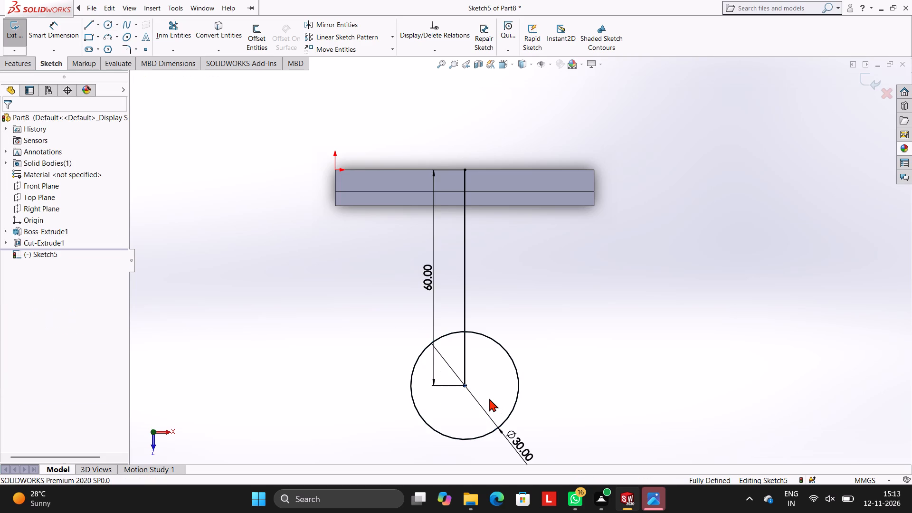
Sketch a vertical line from the circle's origin-side quadrant to the ledge's outer edge, 30 mm along that edge, and back to the opposite quadrant.
click(90, 25)
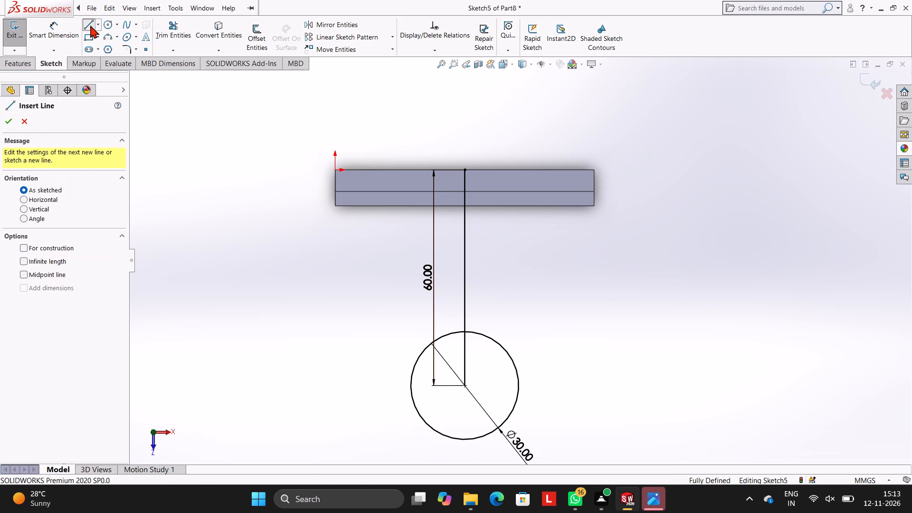
click(411, 386)
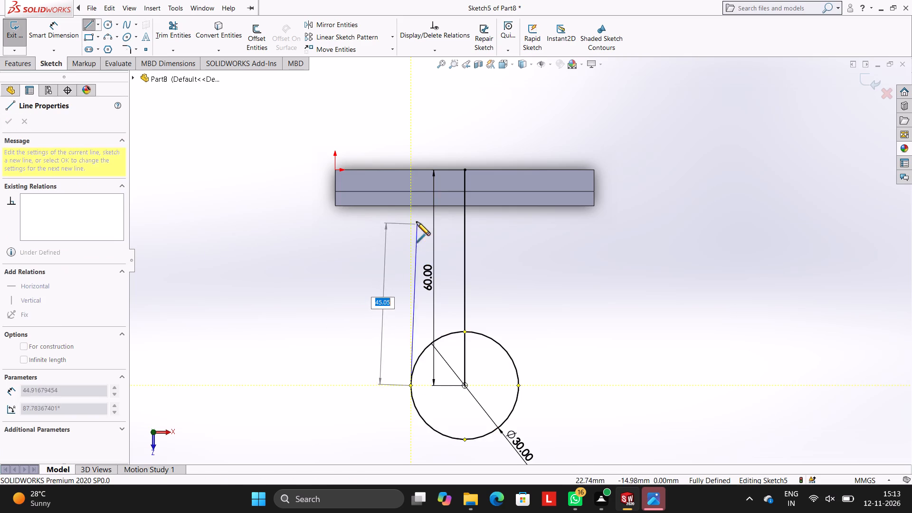
click(411, 206)
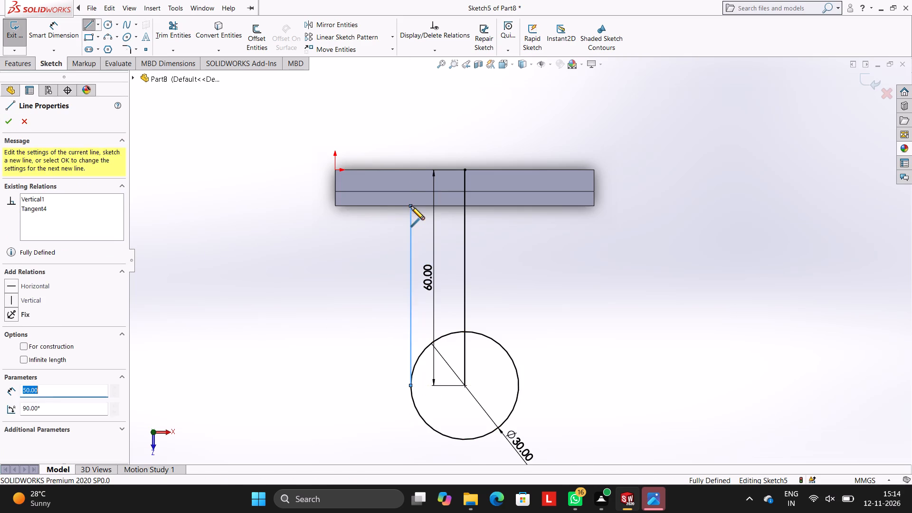
text(30)
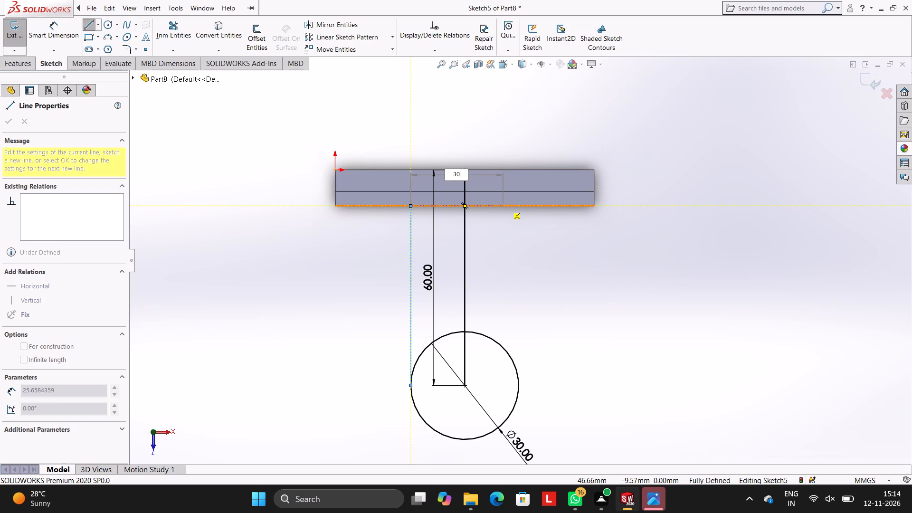
key(Return)
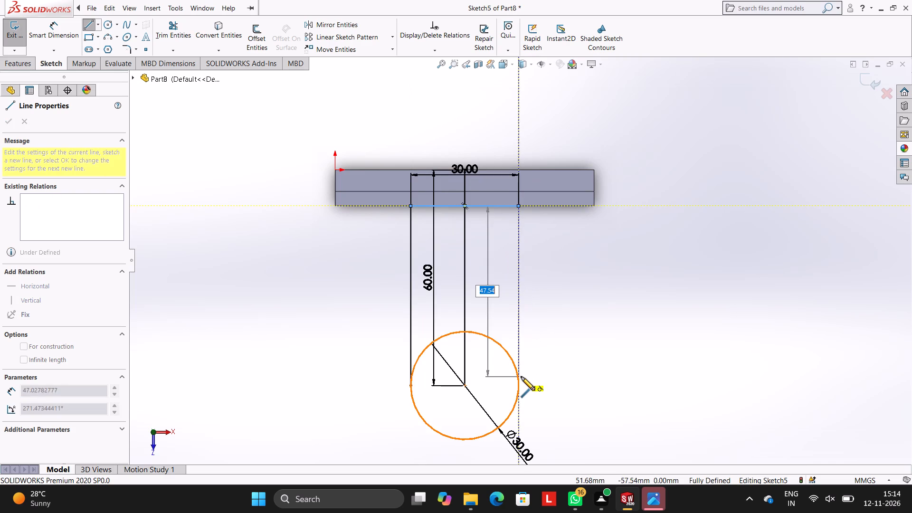
click(520, 386)
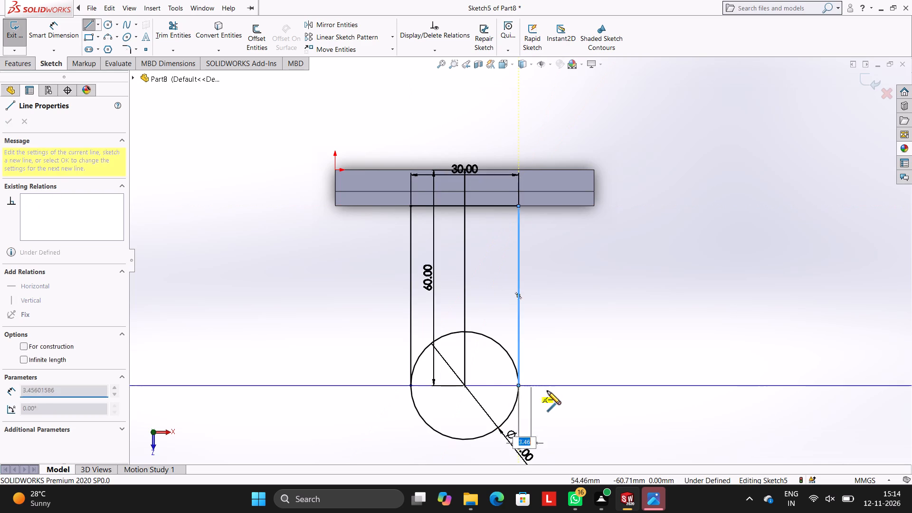
key(Escape)
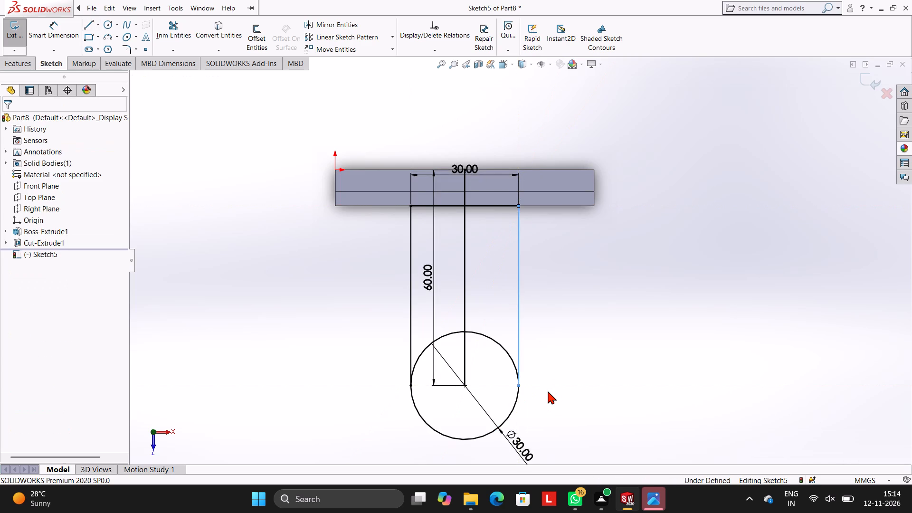
key(Escape)
key(Escape)
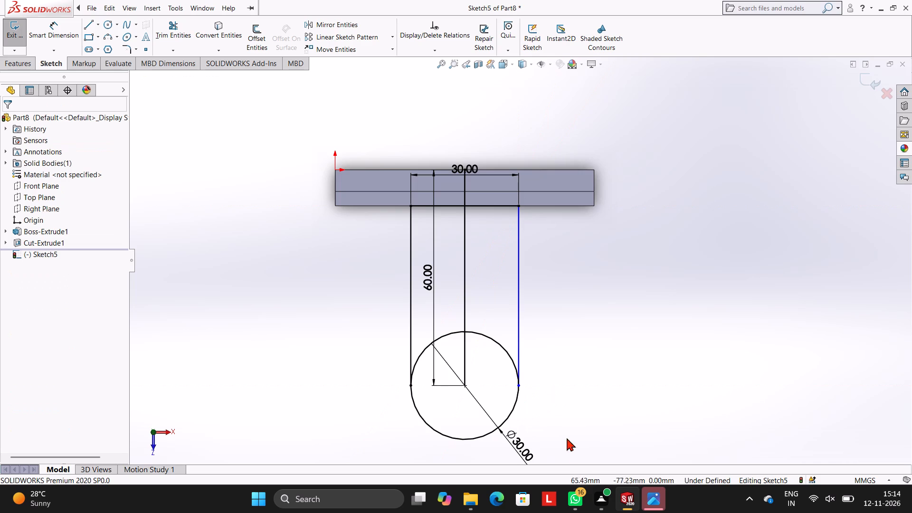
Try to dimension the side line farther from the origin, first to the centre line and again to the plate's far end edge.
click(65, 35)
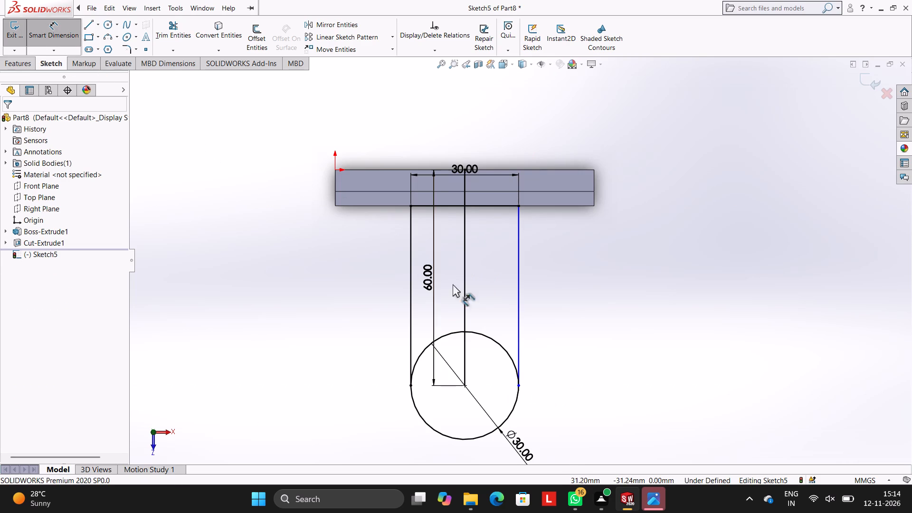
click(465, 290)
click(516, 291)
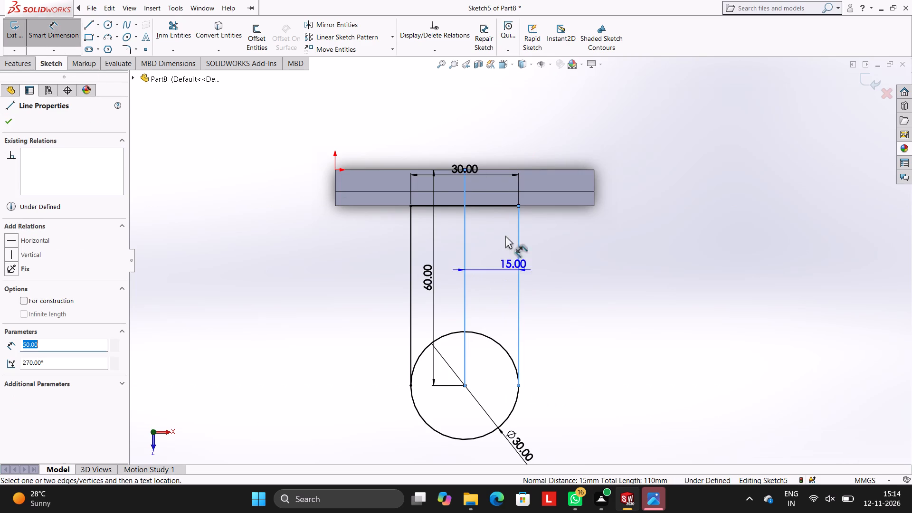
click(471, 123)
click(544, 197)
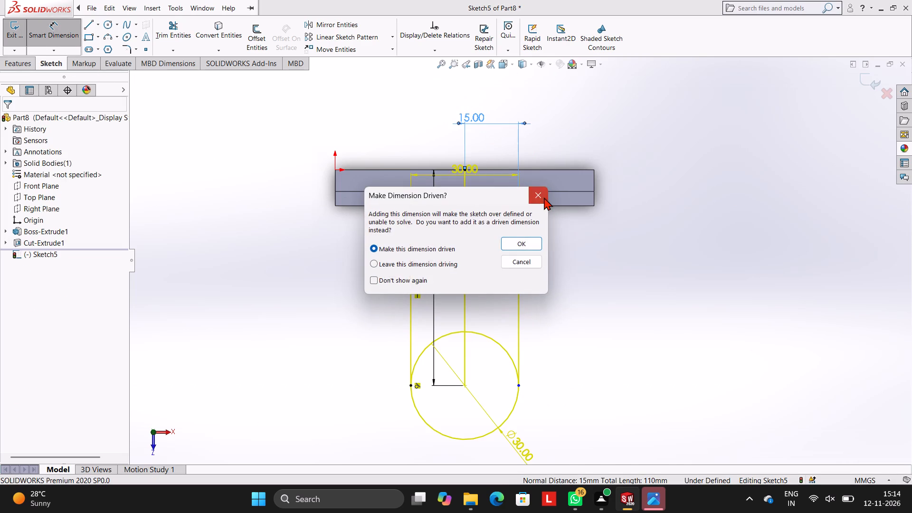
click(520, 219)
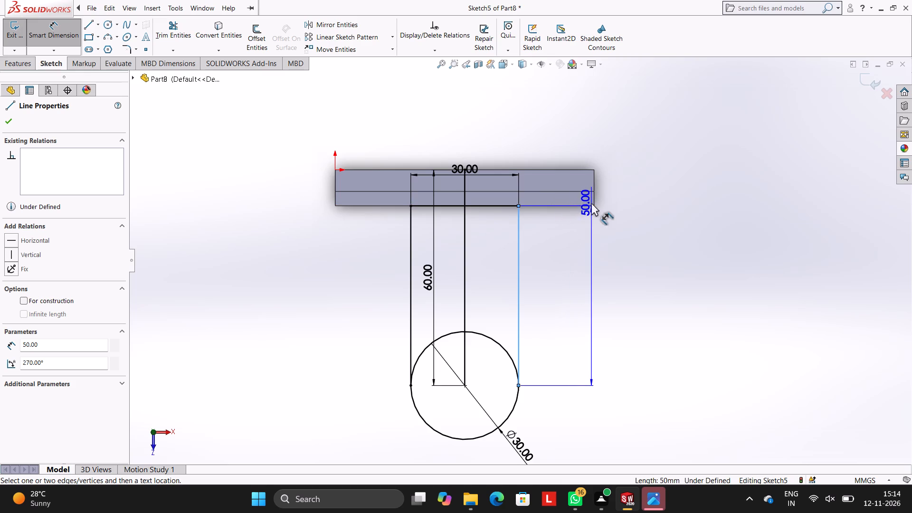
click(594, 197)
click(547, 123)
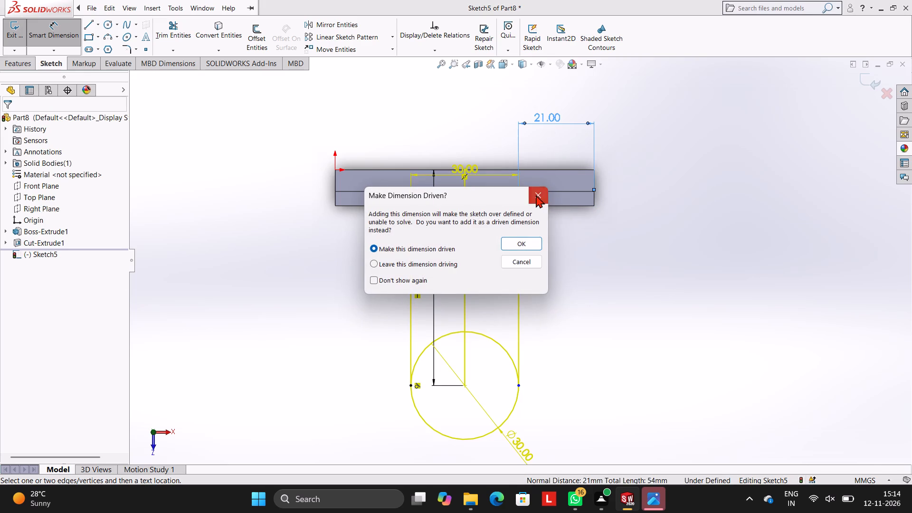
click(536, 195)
Trim away the half of the circle lying between the two side lines, leaving the outer semicircle as the rounded end.
click(182, 29)
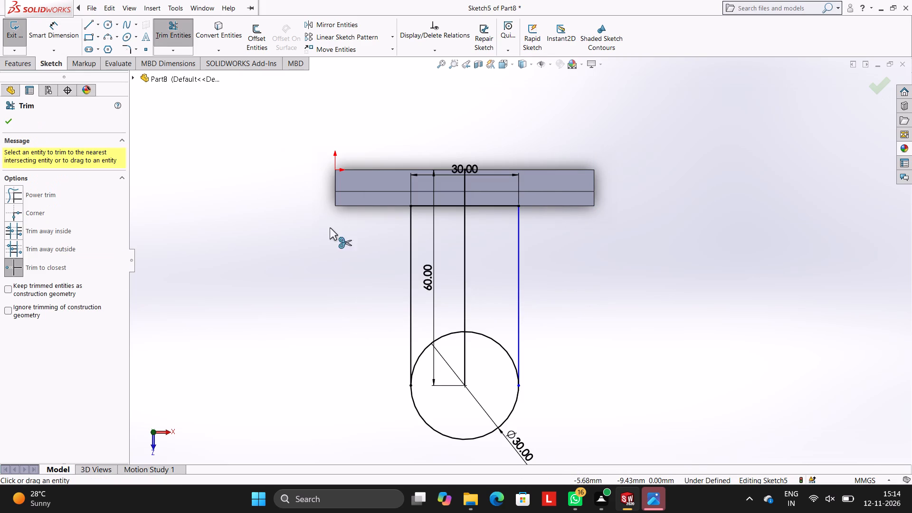
click(435, 344)
click(443, 337)
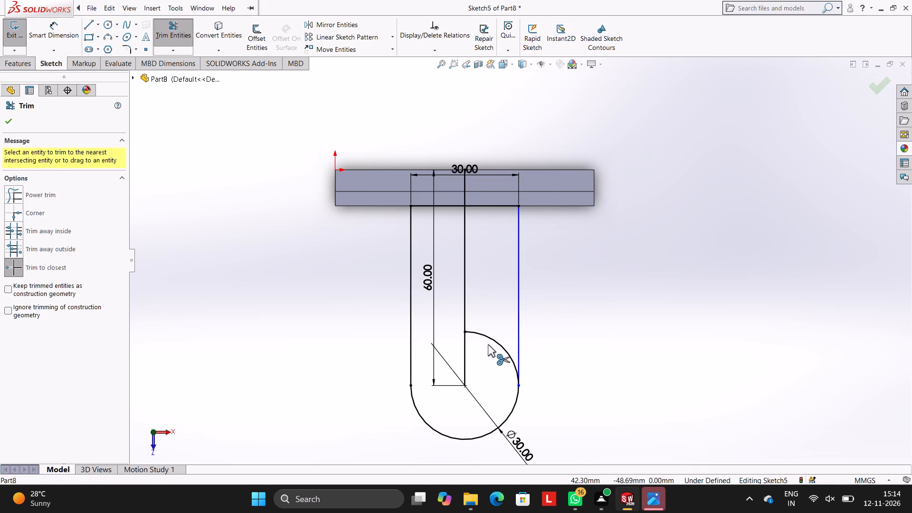
click(488, 337)
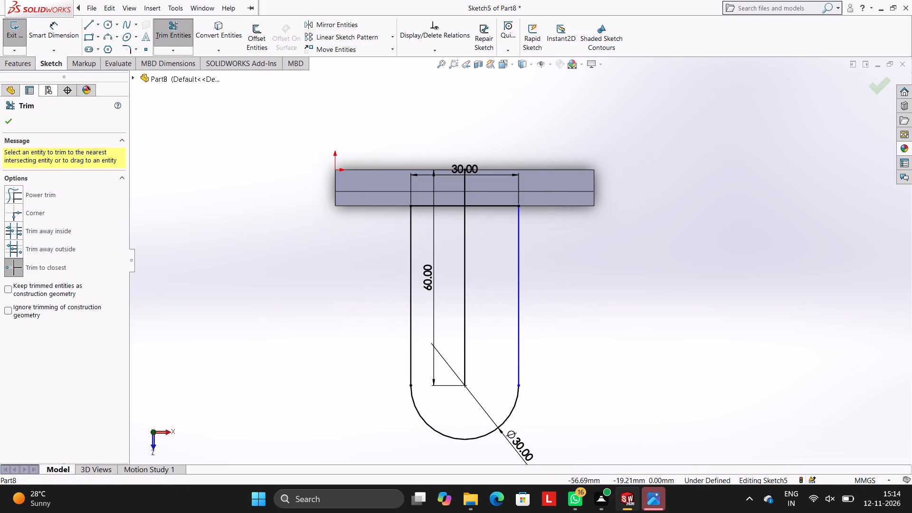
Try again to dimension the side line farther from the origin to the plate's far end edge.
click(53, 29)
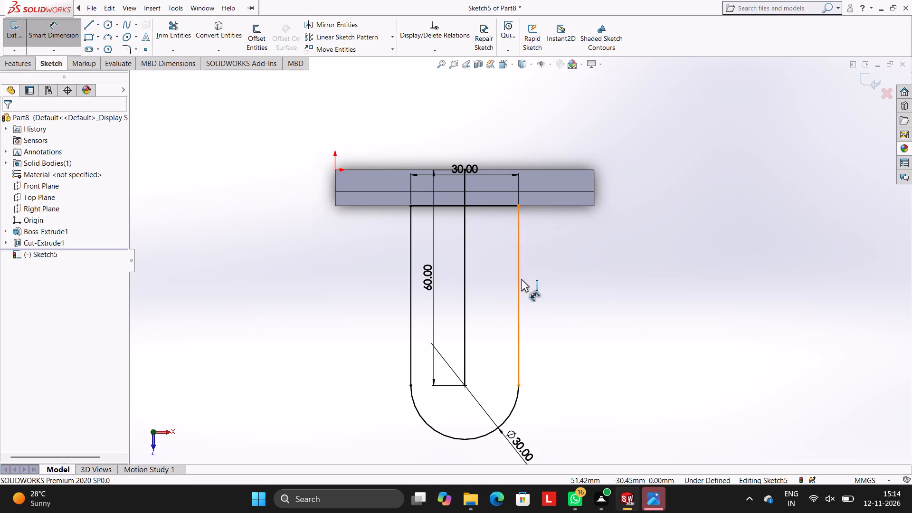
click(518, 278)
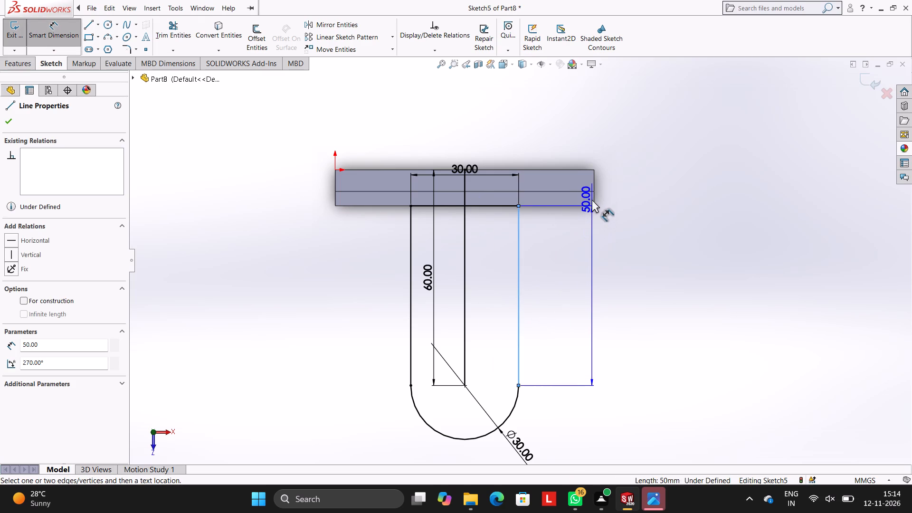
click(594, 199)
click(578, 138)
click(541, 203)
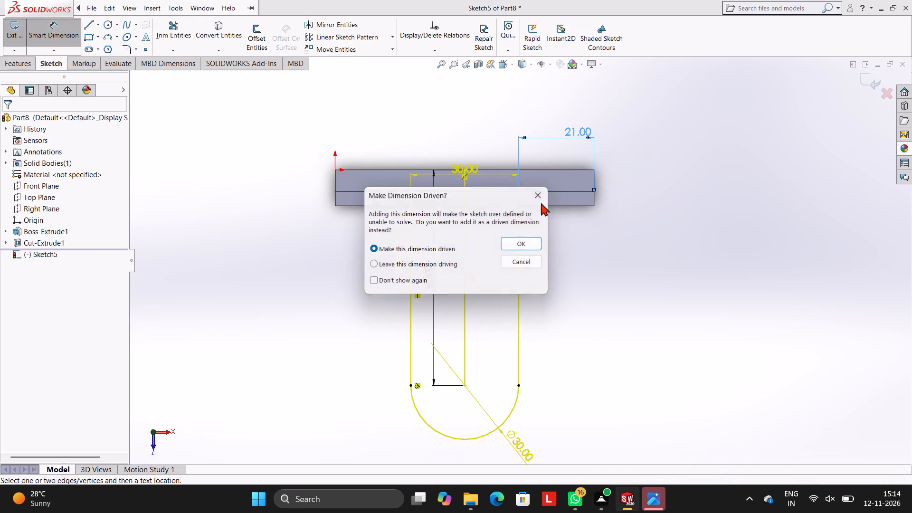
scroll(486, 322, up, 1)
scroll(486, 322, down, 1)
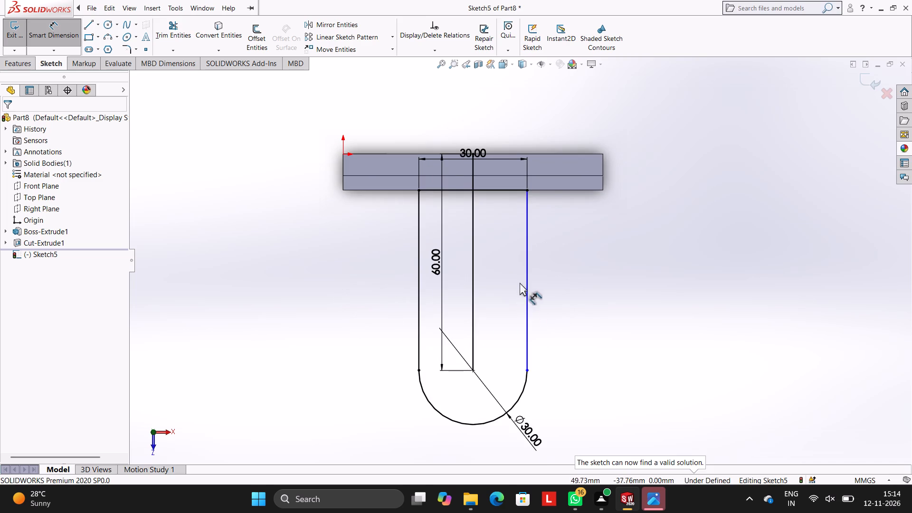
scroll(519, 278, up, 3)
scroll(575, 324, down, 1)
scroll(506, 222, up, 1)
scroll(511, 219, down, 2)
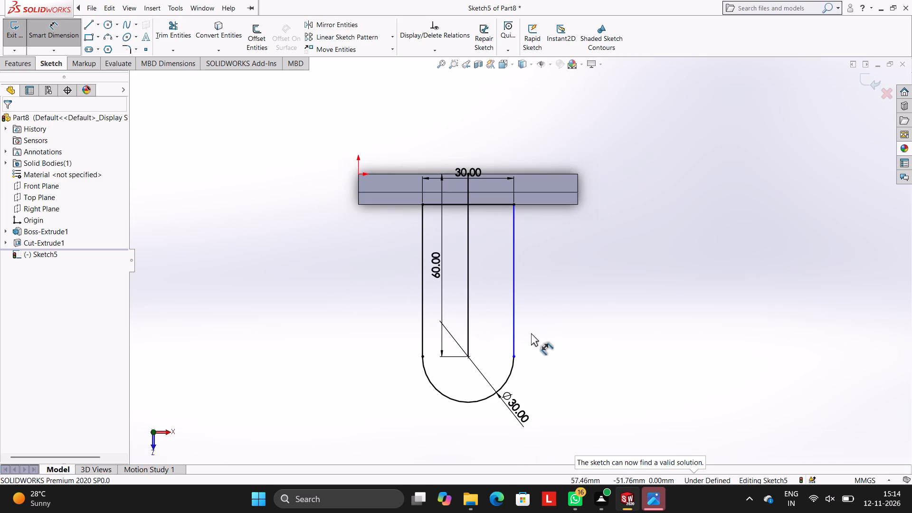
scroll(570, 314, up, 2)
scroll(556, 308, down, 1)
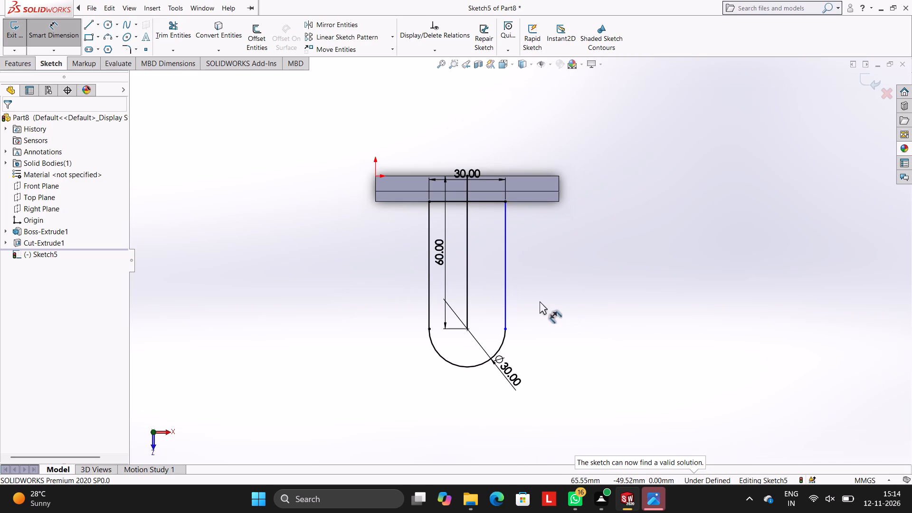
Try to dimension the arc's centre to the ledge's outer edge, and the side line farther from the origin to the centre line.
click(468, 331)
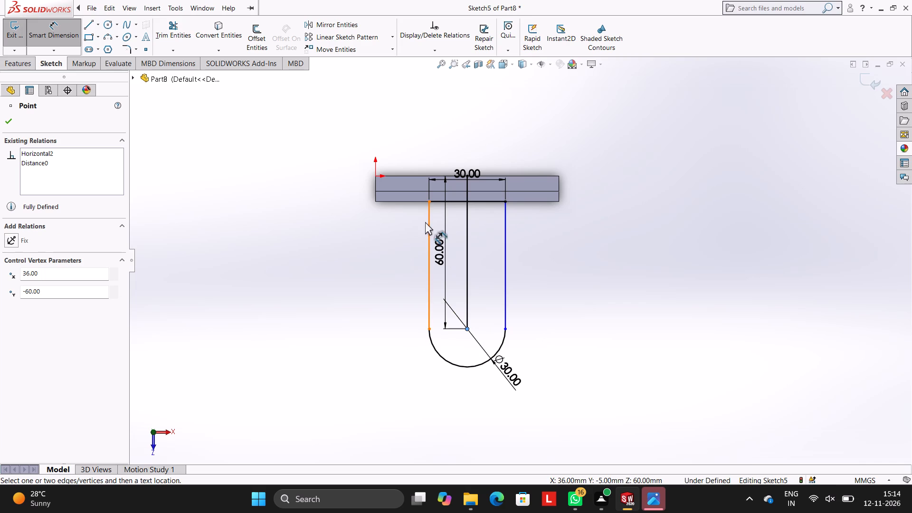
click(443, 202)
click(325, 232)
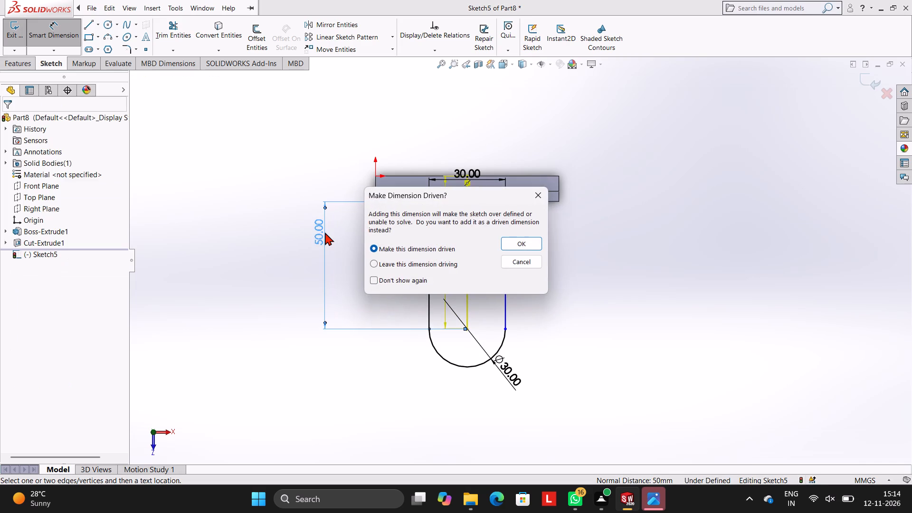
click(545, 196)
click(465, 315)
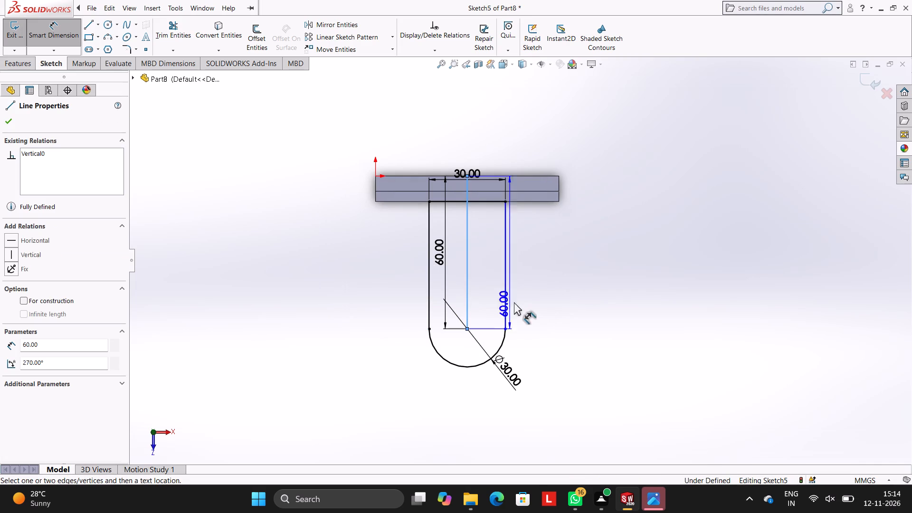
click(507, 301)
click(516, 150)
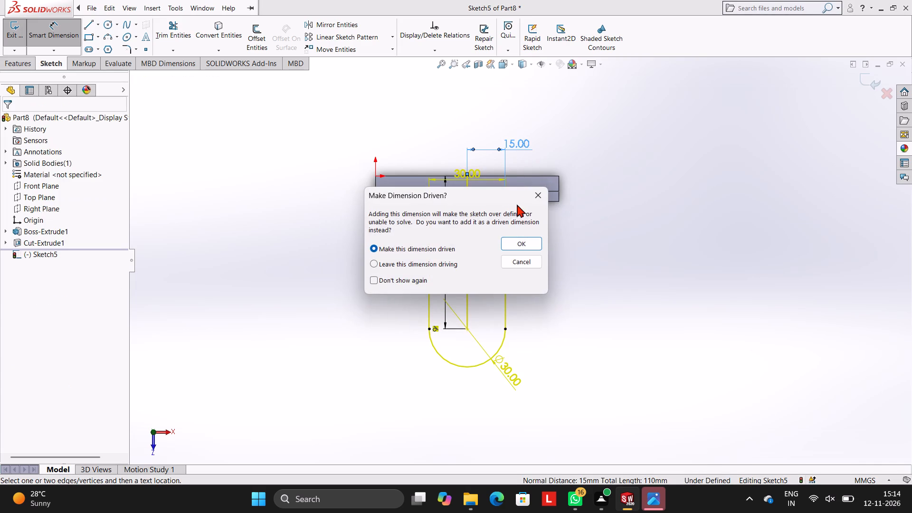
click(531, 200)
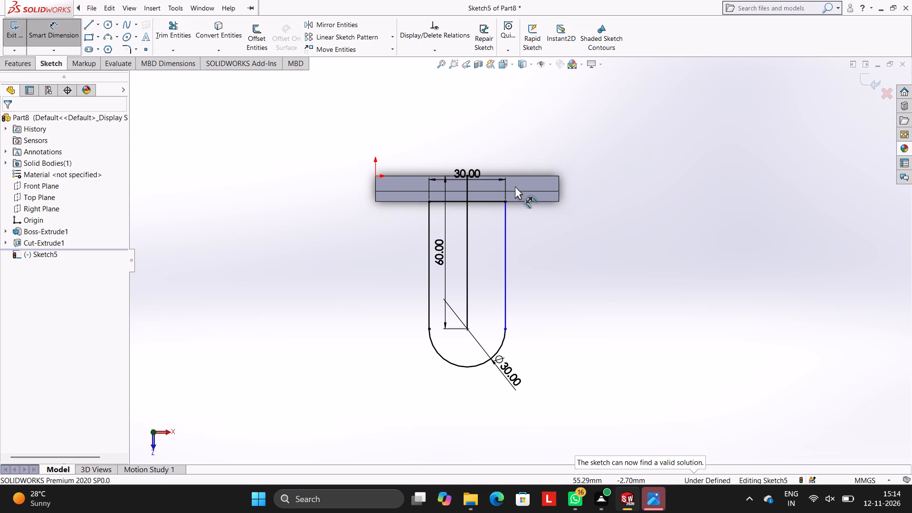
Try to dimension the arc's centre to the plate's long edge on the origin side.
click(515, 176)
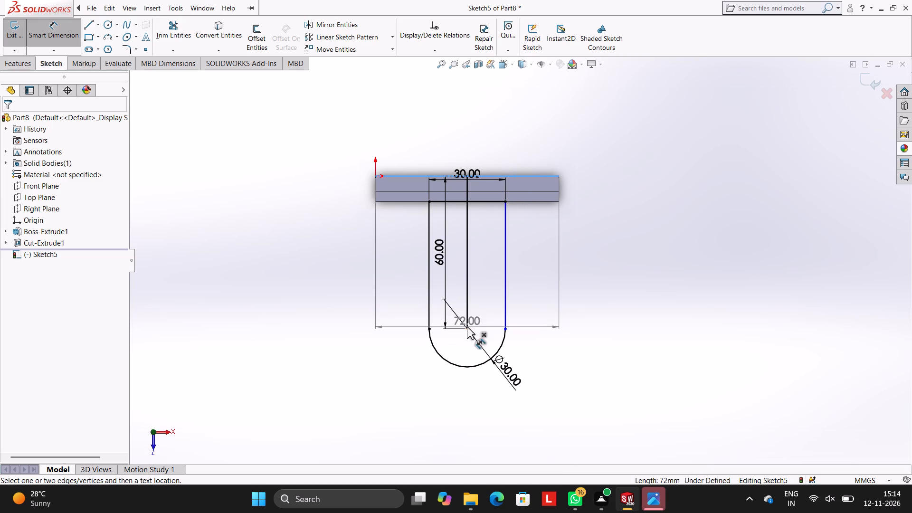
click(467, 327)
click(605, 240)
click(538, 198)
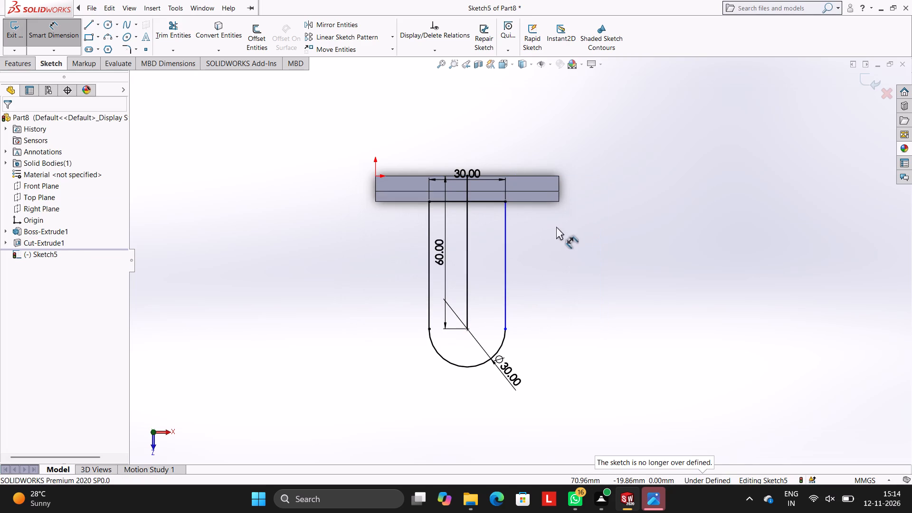
Trim away the whole vertical centre line of the arm, accepting deletion of its associated dimensions.
scroll(536, 231, up, 1)
scroll(536, 231, down, 1)
scroll(496, 298, down, 2)
scroll(496, 298, up, 1)
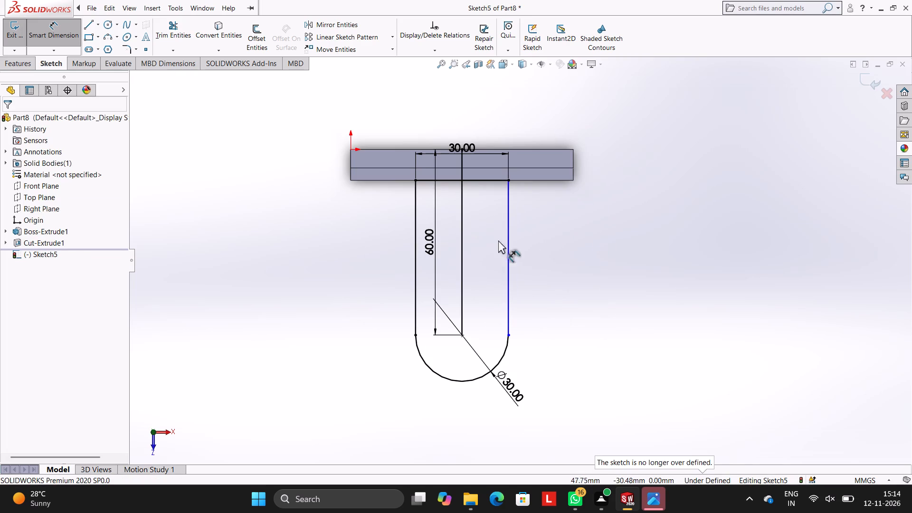
click(184, 29)
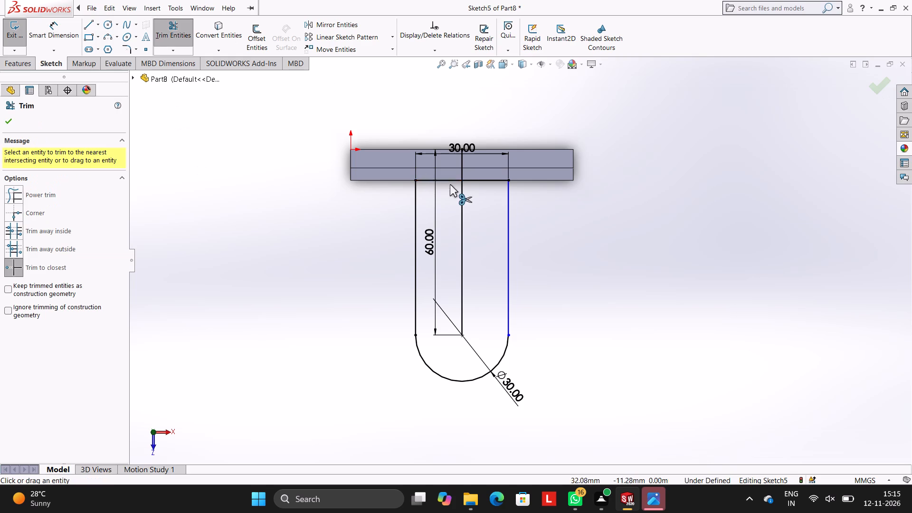
click(461, 159)
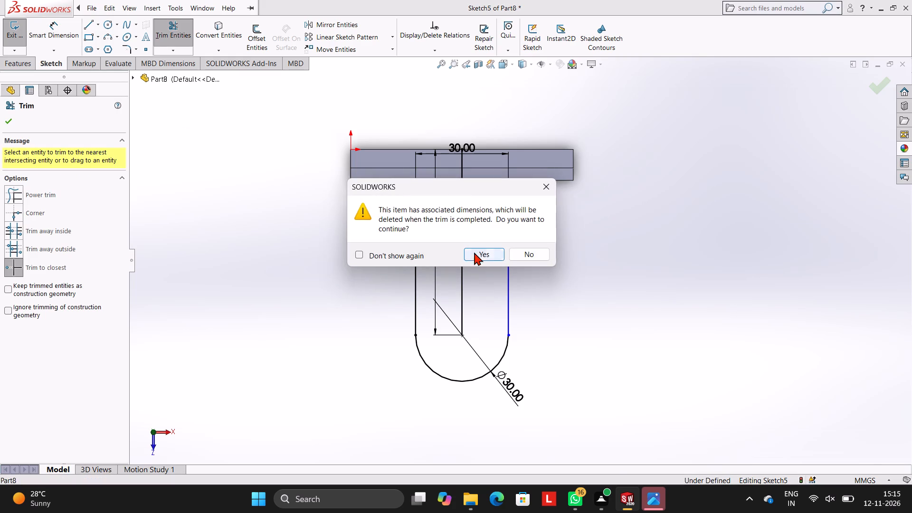
click(474, 252)
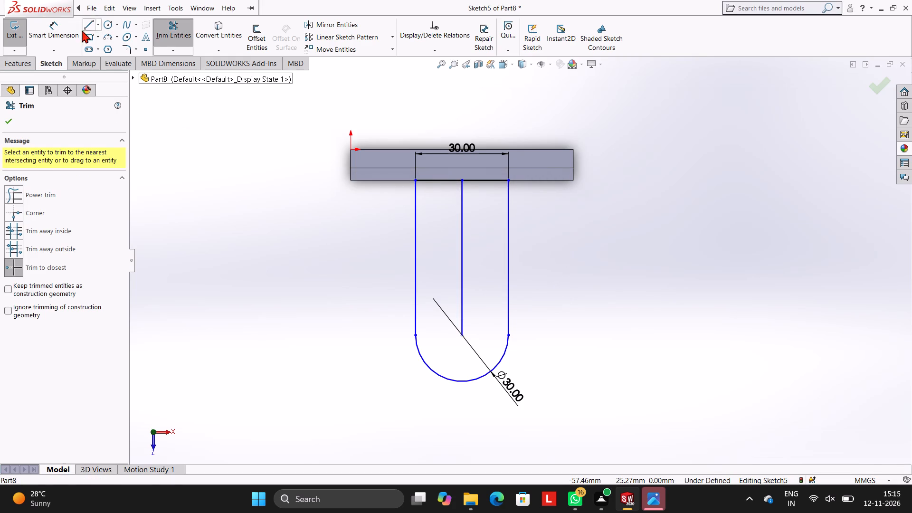
click(66, 33)
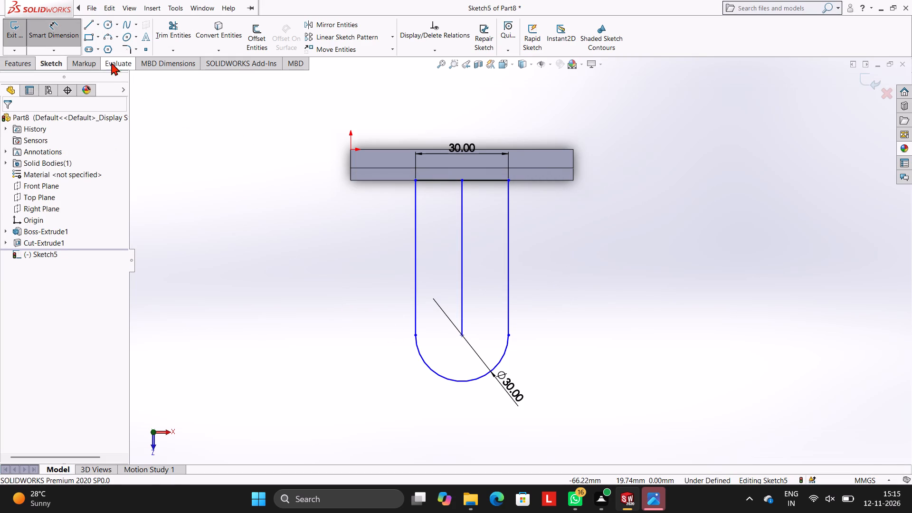
click(178, 30)
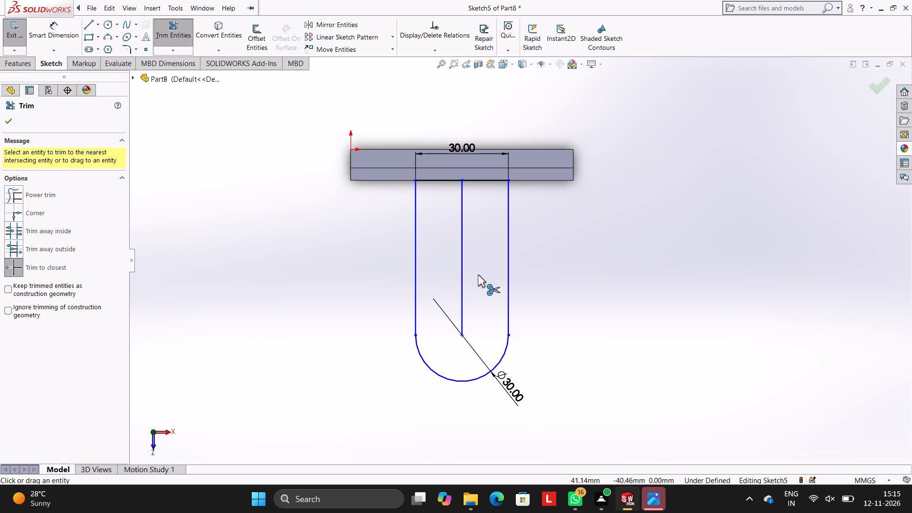
click(463, 274)
Dimension the distance from the arm's base line on the ledge's outer edge to the arc's centre.
click(57, 38)
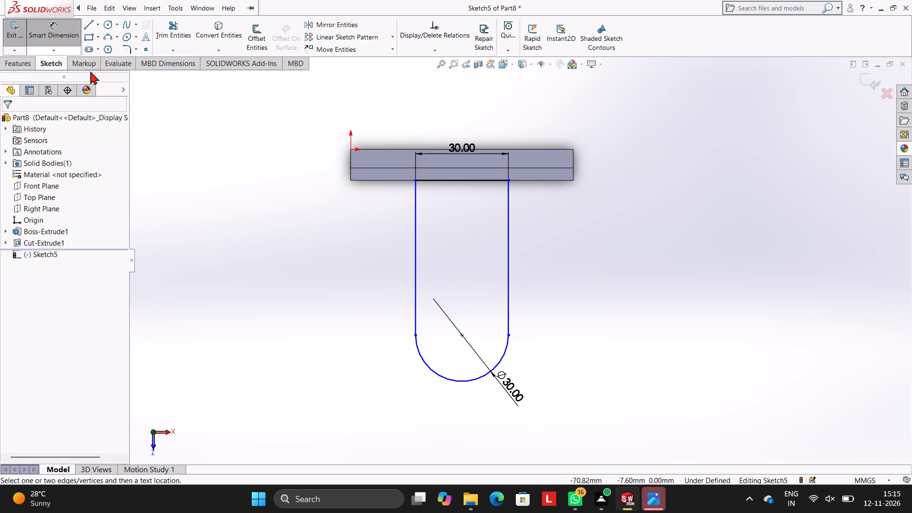
click(477, 180)
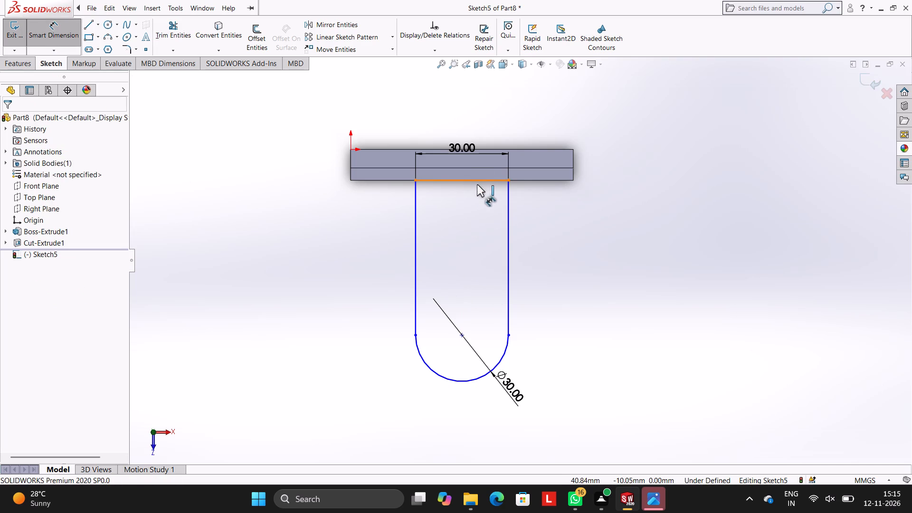
click(460, 333)
click(562, 241)
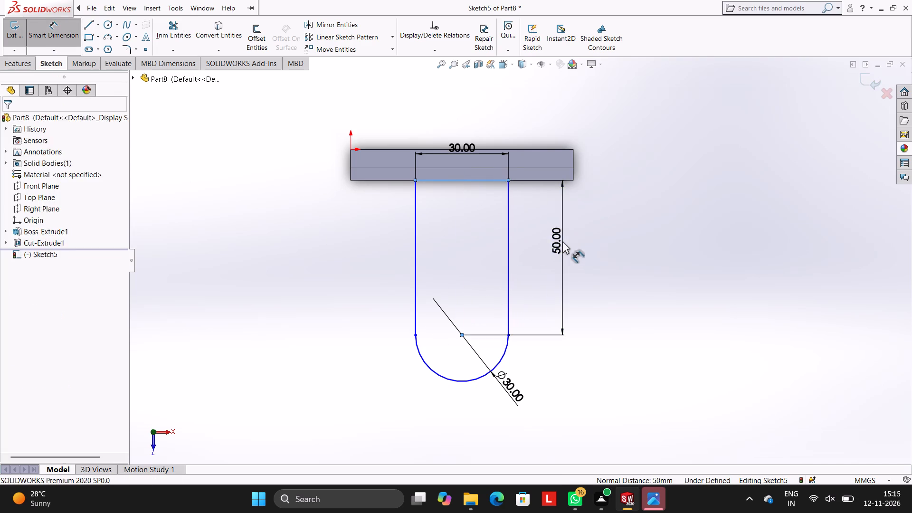
click(520, 225)
click(522, 212)
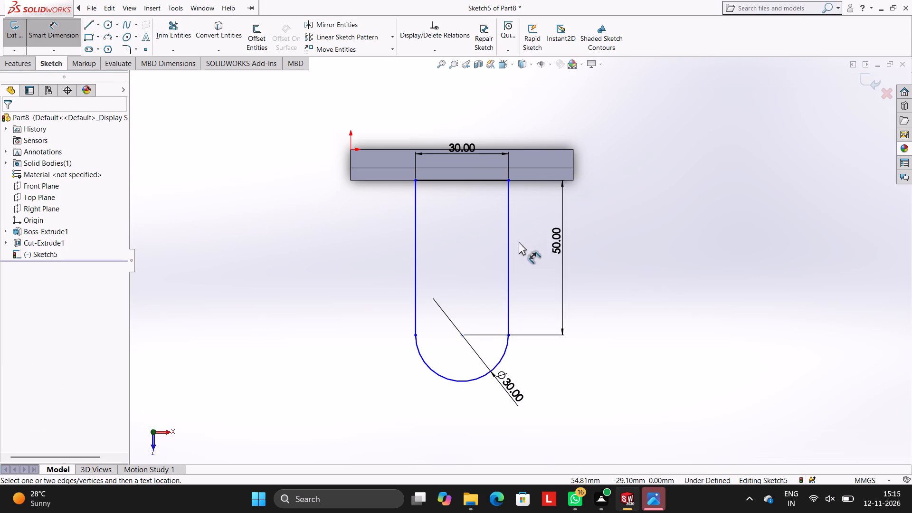
Dimension the length of the arm's side line farther from the origin, placing the dimension on the origin side of the arm.
click(511, 238)
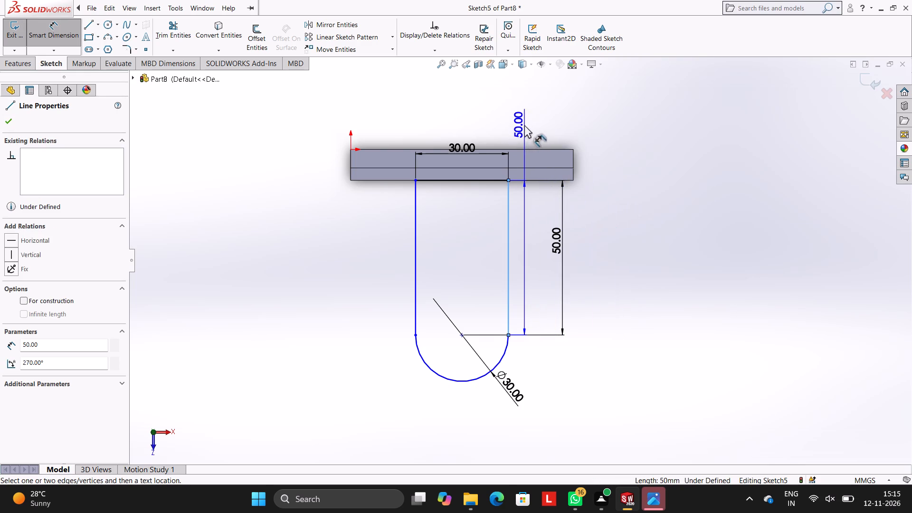
click(393, 228)
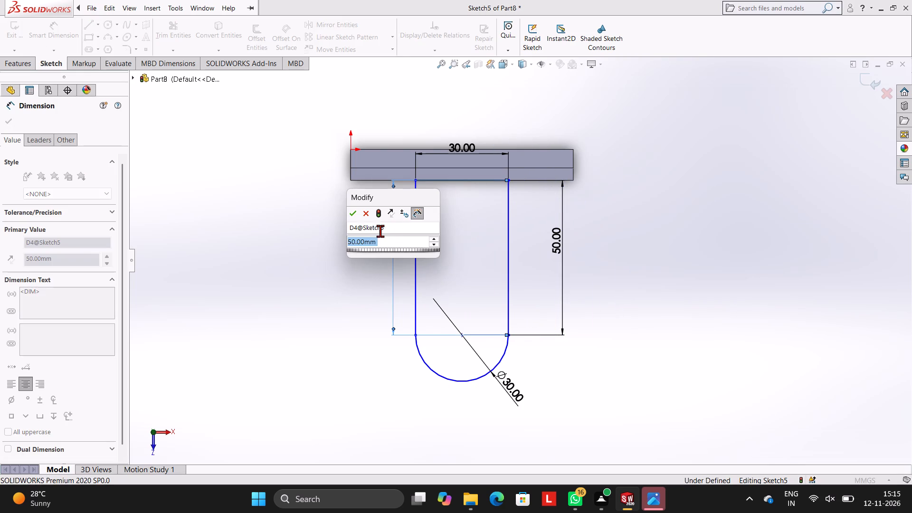
click(351, 214)
click(305, 218)
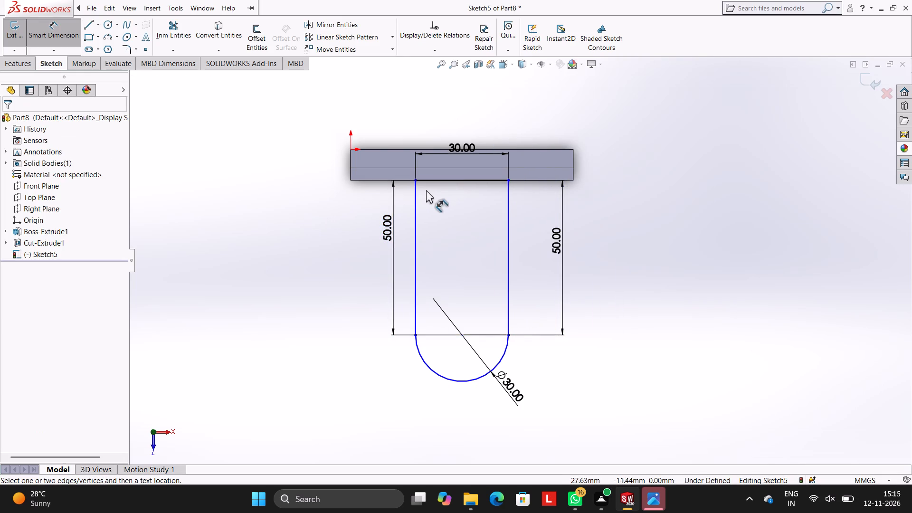
Dimension the distance from the arm's origin-side line to the plate's short end edge at the origin.
click(416, 191)
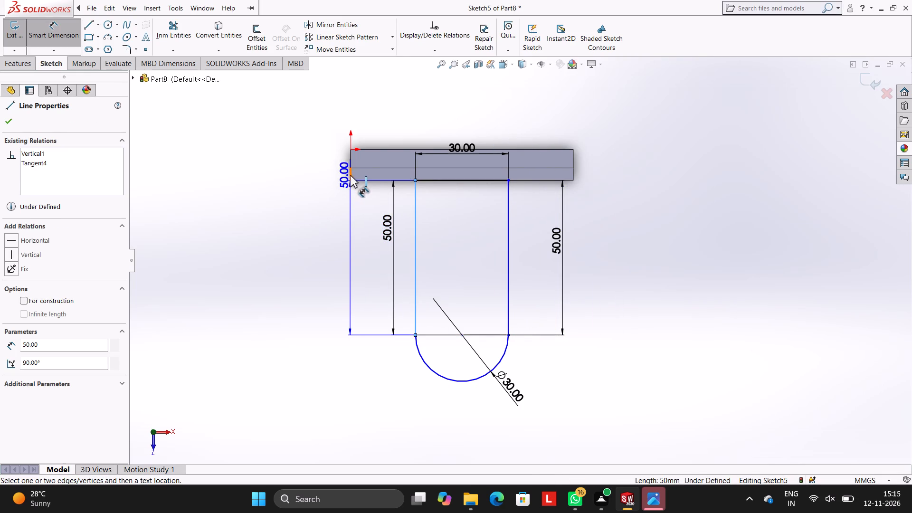
click(350, 175)
click(399, 111)
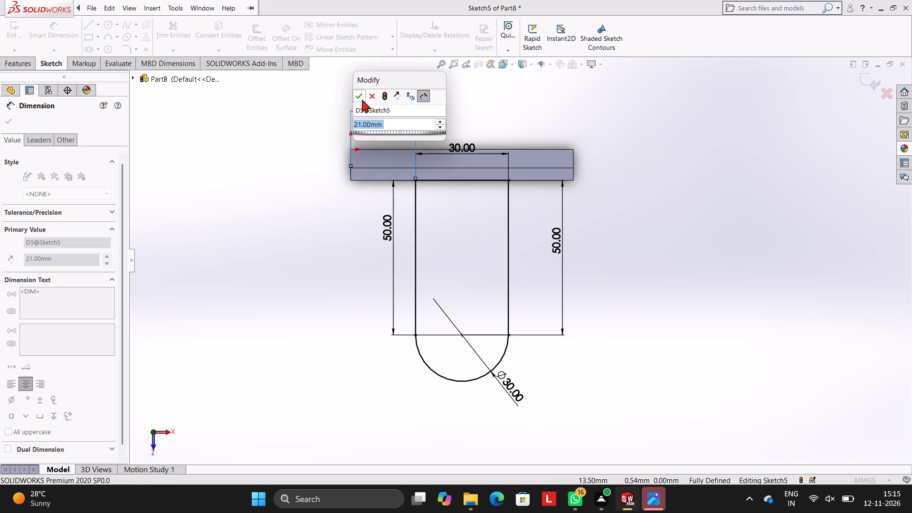
click(361, 94)
click(466, 105)
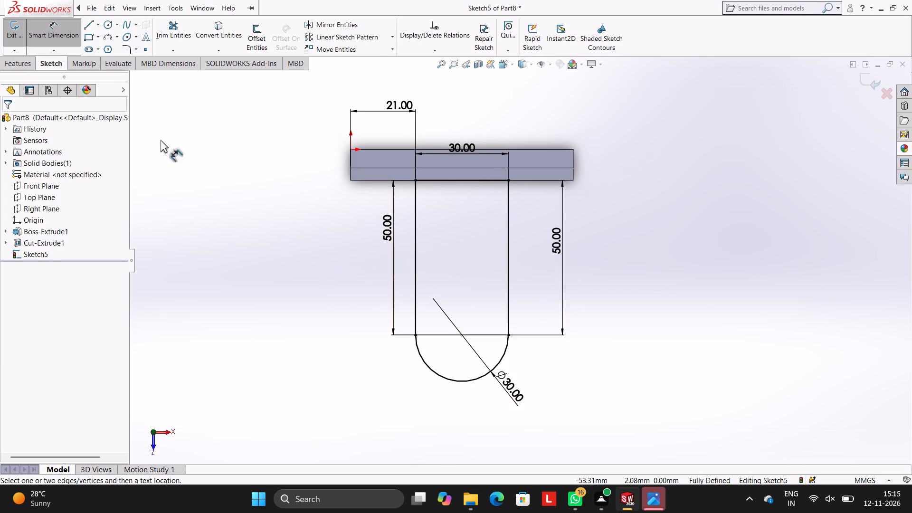
Set up a blind boss extrusion of the round-ended arm profile, reversed to run down along the plate, with 10 mm depth.
click(16, 60)
click(15, 37)
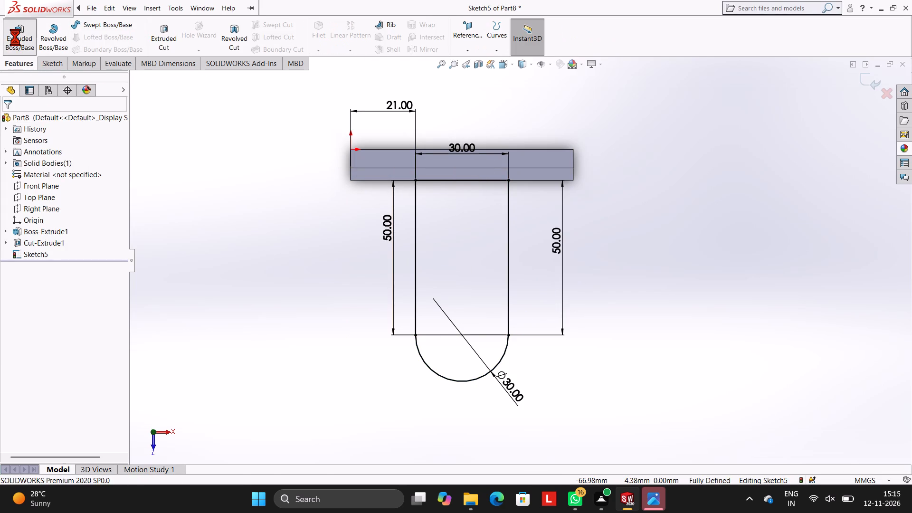
middle_drag(648, 250, 639, 169)
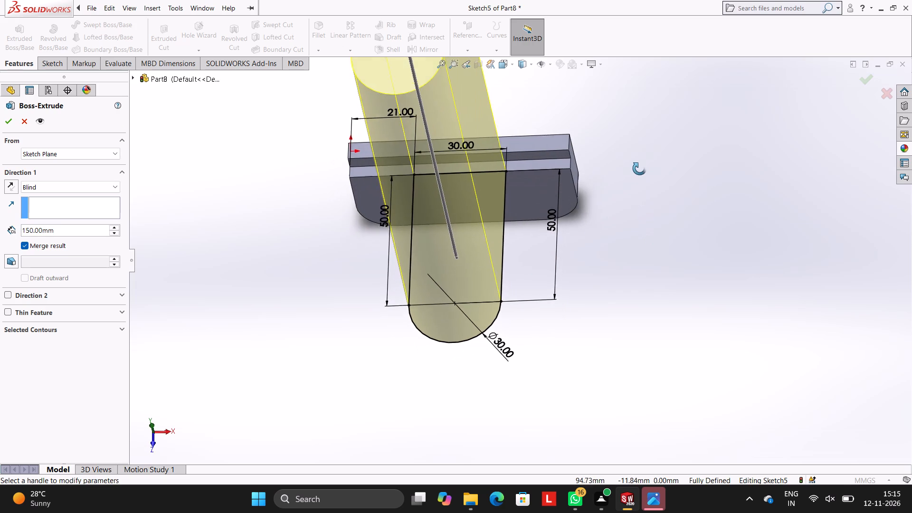
middle_drag(639, 169, 639, 168)
click(9, 188)
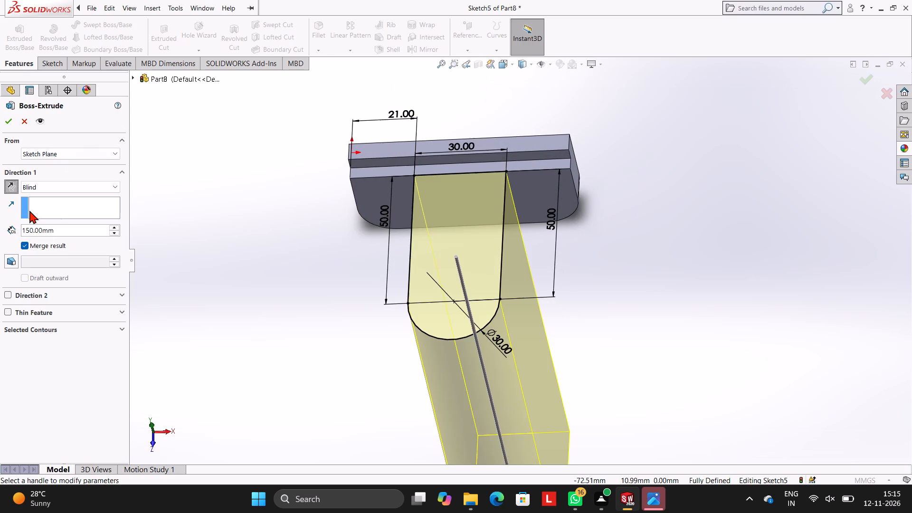
click(57, 226)
key(BackSpace)
key(BackSpace)
key(BackSpace)
key(BackSpace)
key(BackSpace)
key(BackSpace)
key(BackSpace)
key(BackSpace)
key(BackSpace)
key(BackSpace)
key(BackSpace)
key(BackSpace)
key(BackSpace)
key(BackSpace)
key(BackSpace)
key(BackSpace)
key(BackSpace)
key(BackSpace)
key(BackSpace)
key(BackSpace)
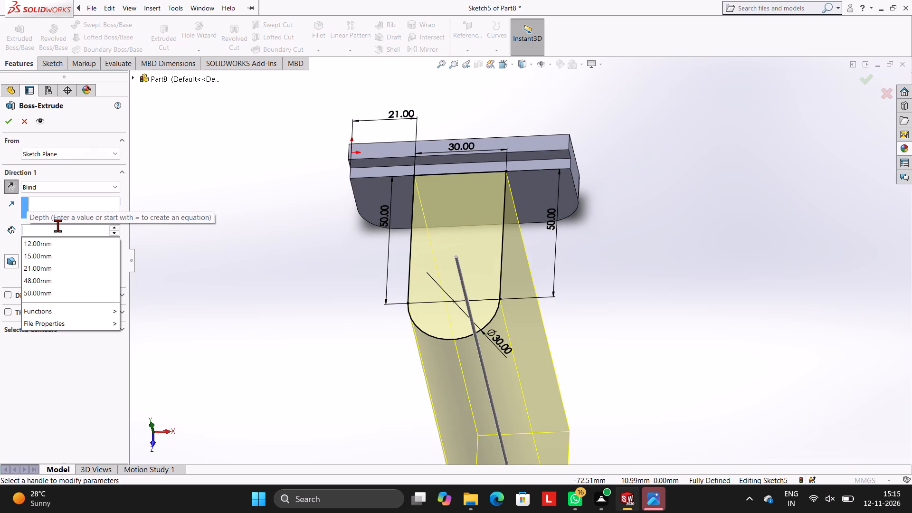
scroll(564, 248, up, 2)
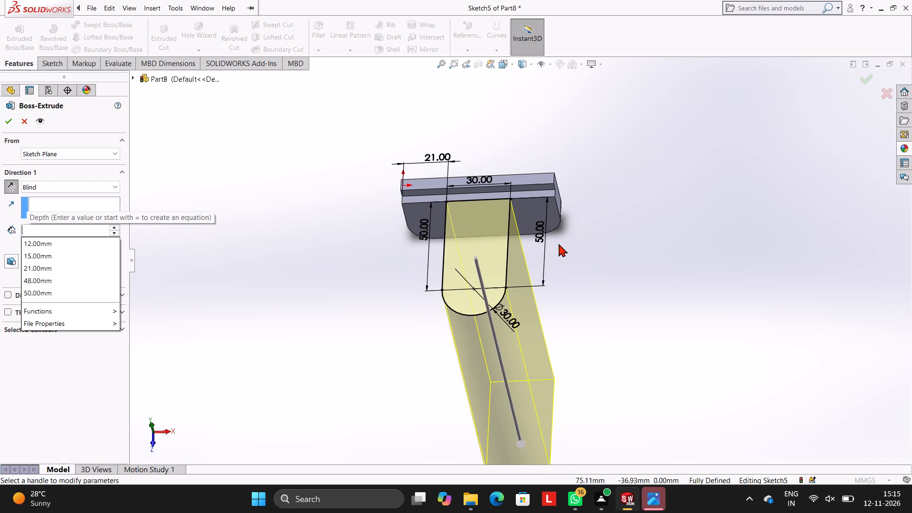
middle_drag(626, 222, 630, 190)
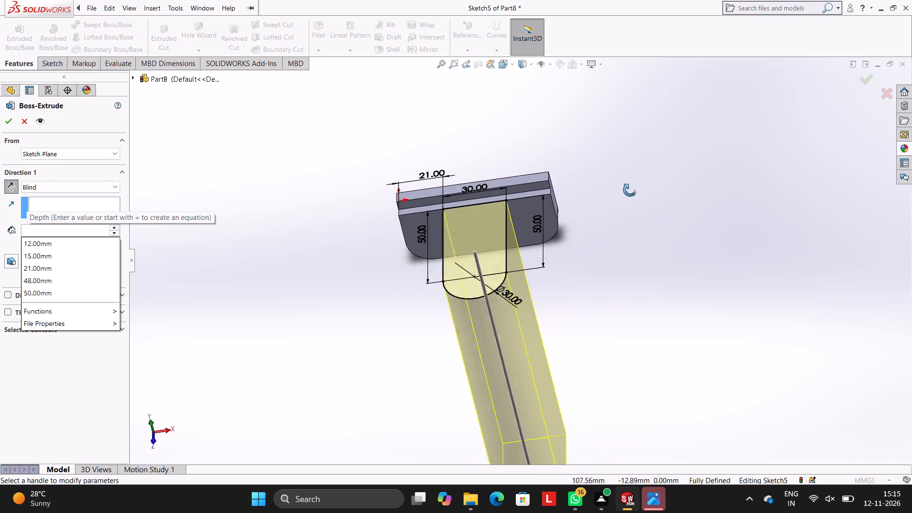
middle_drag(630, 190, 633, 192)
scroll(591, 244, up, 2)
middle_drag(570, 262, 520, 269)
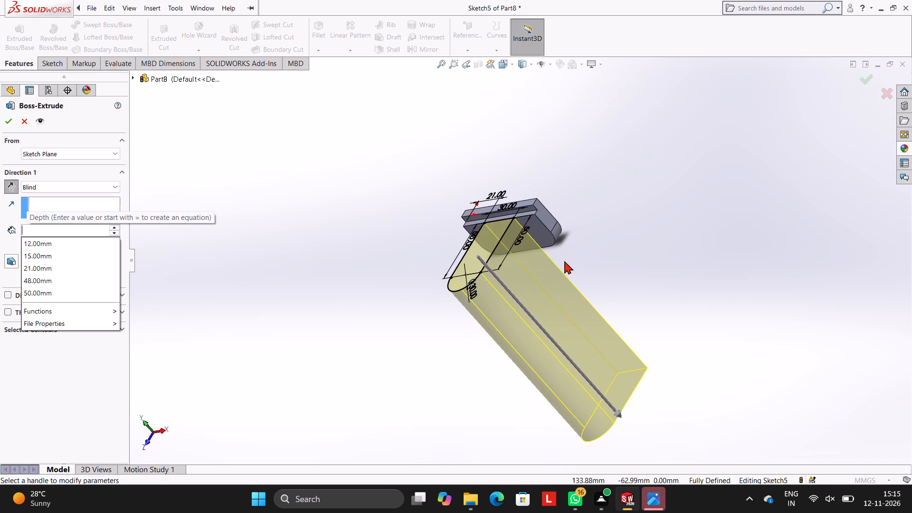
middle_drag(656, 224, 662, 233)
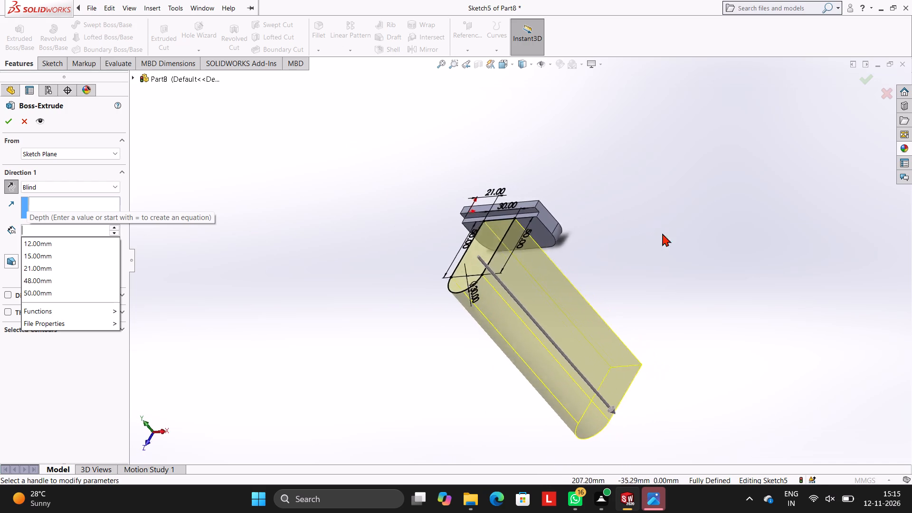
middle_drag(662, 233, 687, 242)
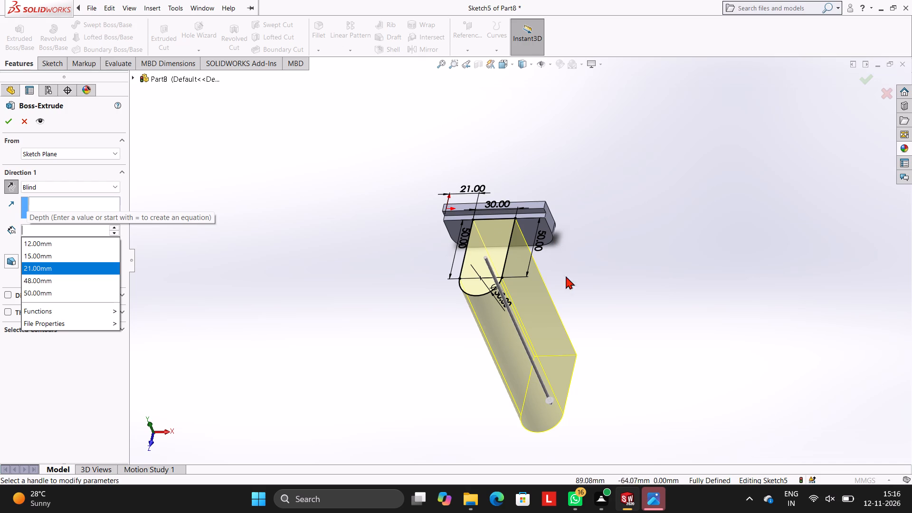
click(39, 227)
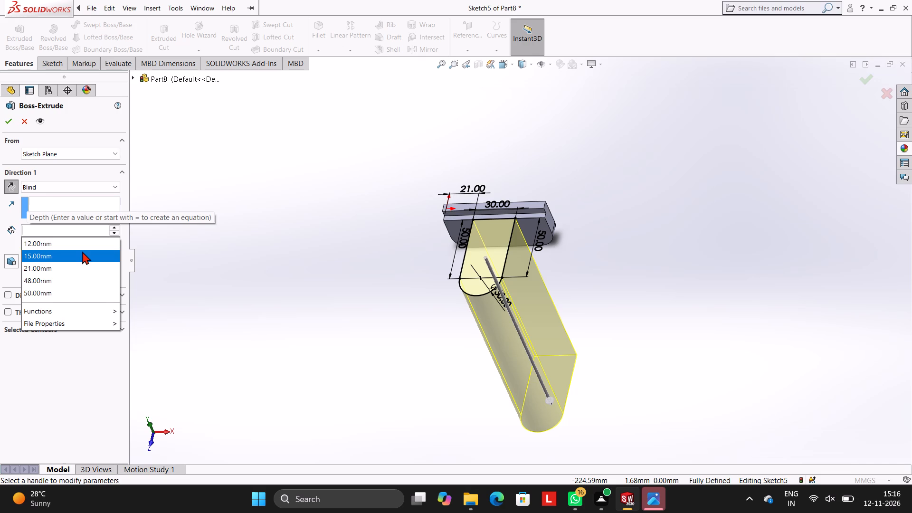
key(1)
key(0)
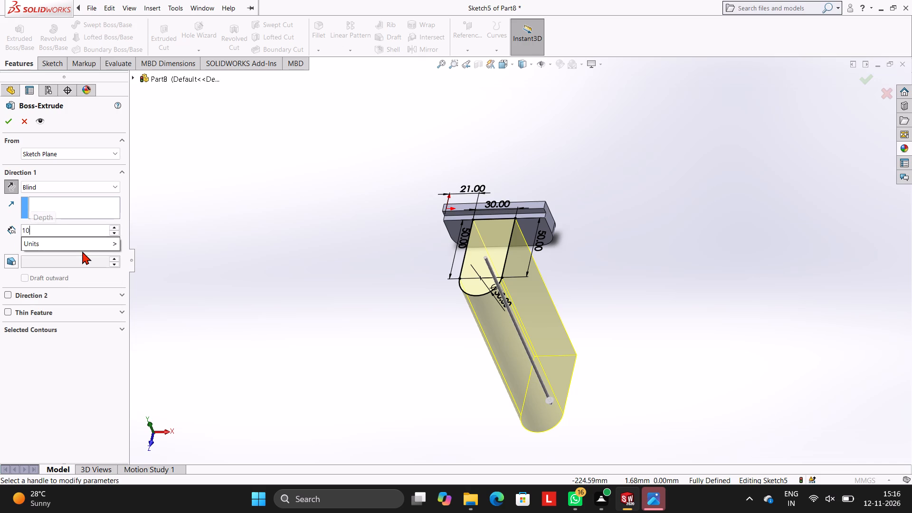
key(Return)
middle_drag(549, 263, 511, 190)
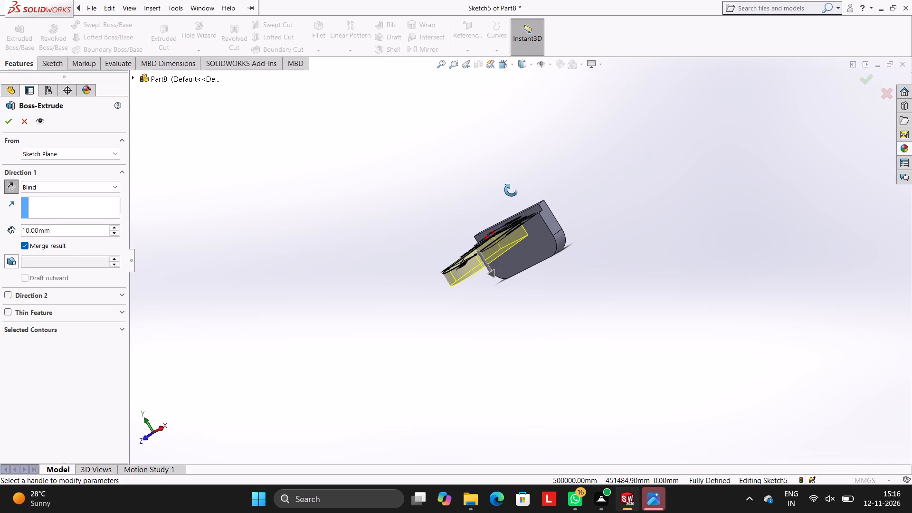
middle_drag(511, 190, 515, 190)
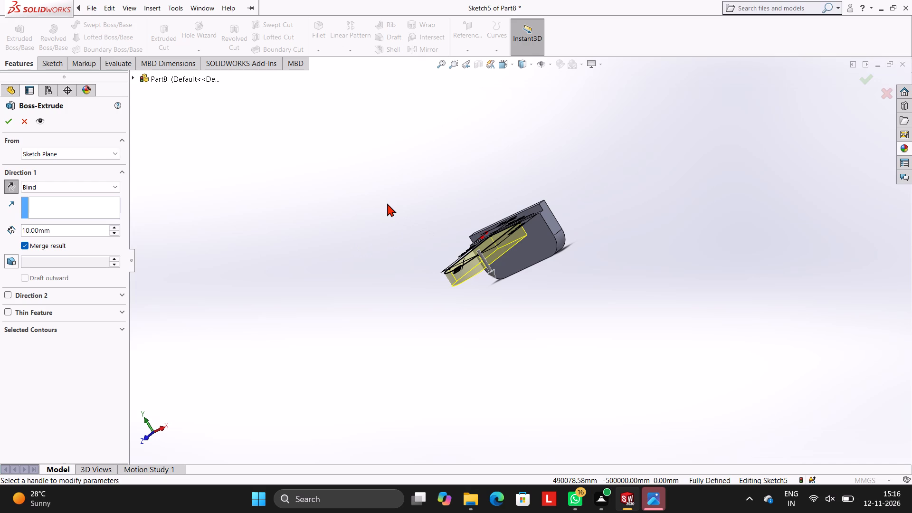
Set the arm extrusion's depth to 12 mm and complete the feature.
click(58, 229)
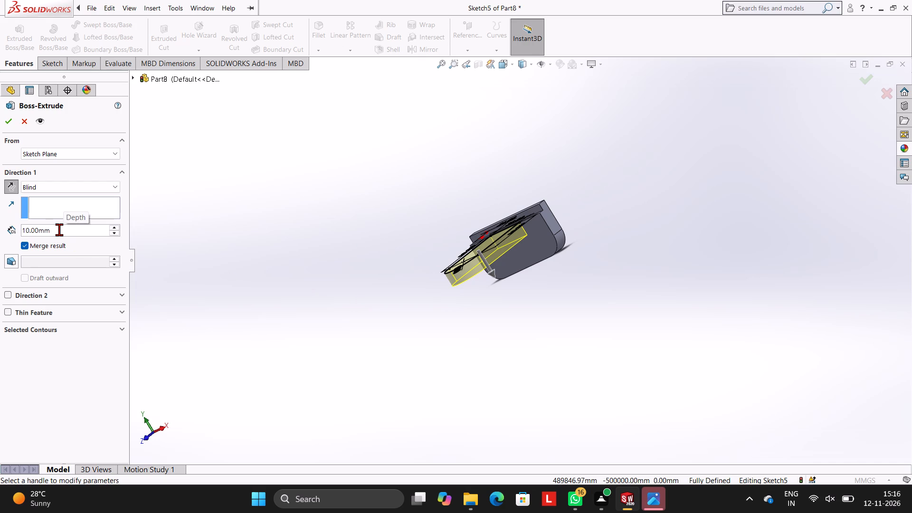
key(BackSpace)
key(BackSpace)
key(BackSpace)
key(BackSpace)
key(BackSpace)
key(BackSpace)
key(2)
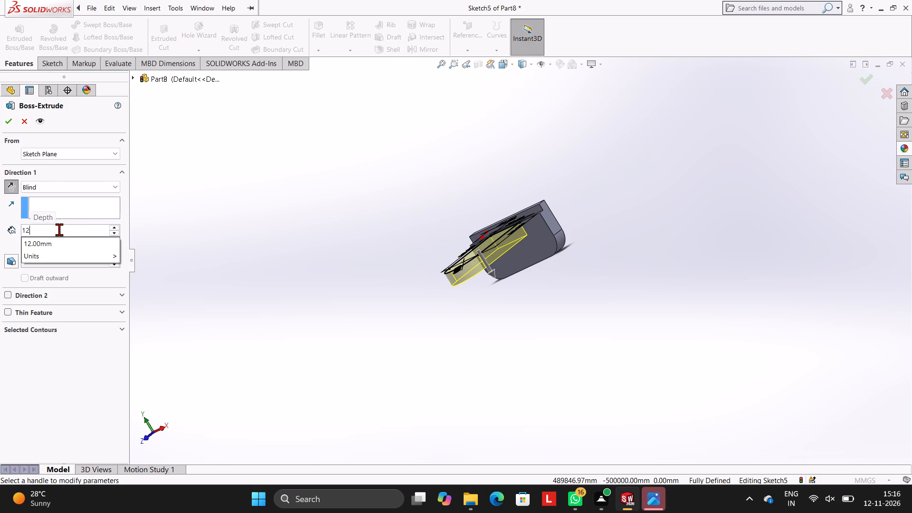
key(Return)
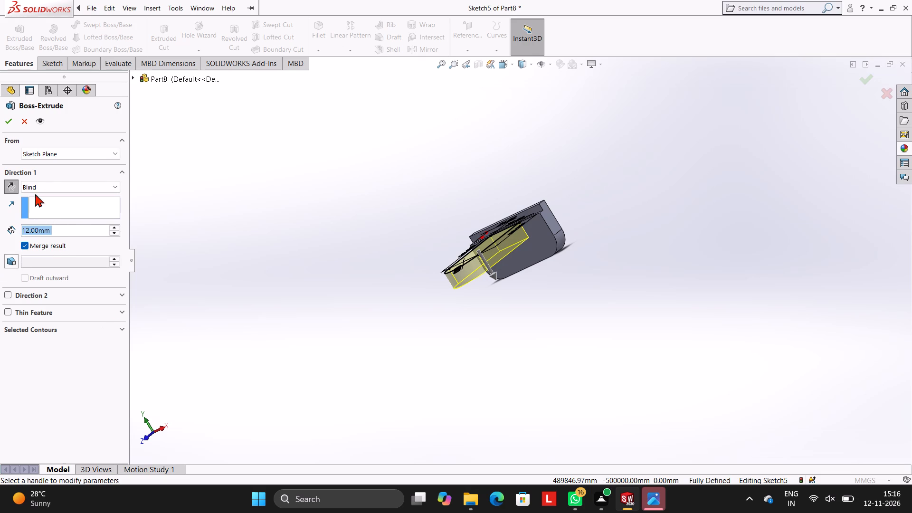
click(9, 125)
click(248, 149)
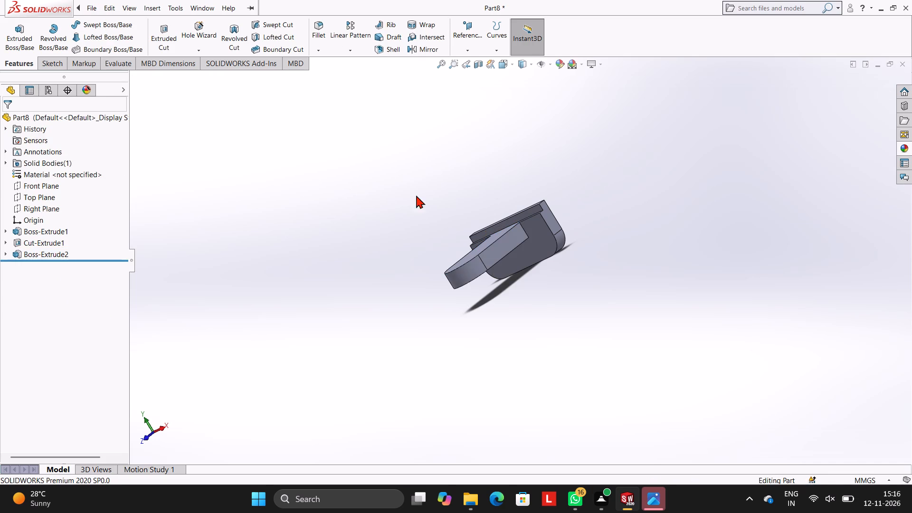
On the arm's face flush with the ledge, sketch a circle centred on the rounded end and reaching its edge, about 30 mm in diameter.
middle_drag(596, 190, 579, 188)
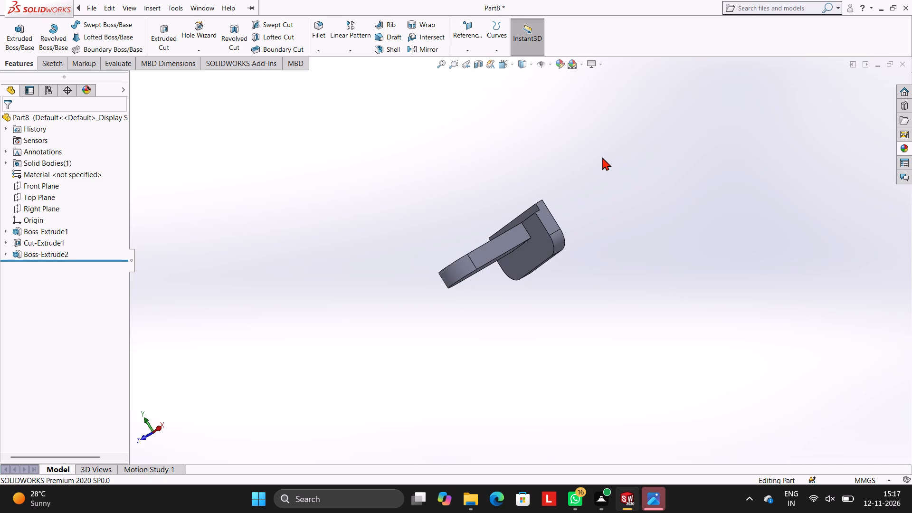
scroll(520, 197, down, 3)
scroll(557, 225, up, 3)
scroll(557, 225, down, 3)
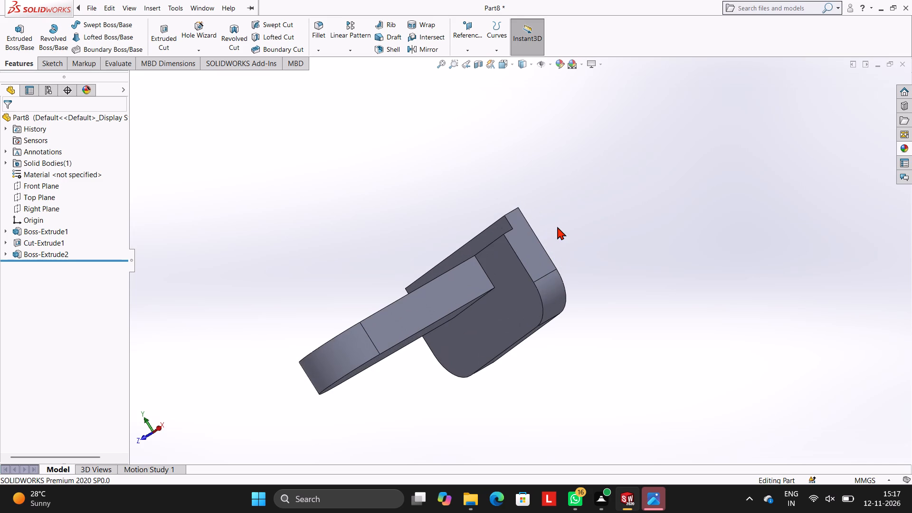
middle_drag(493, 182, 549, 263)
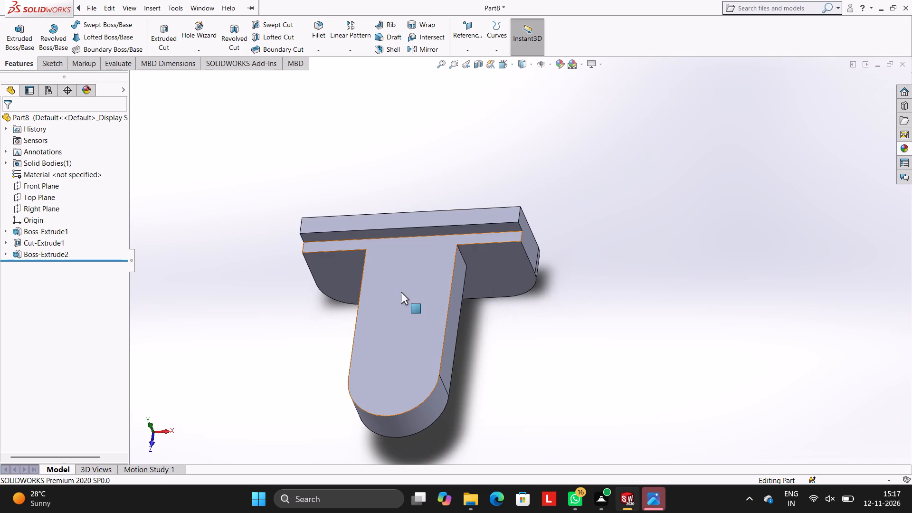
click(401, 292)
click(446, 260)
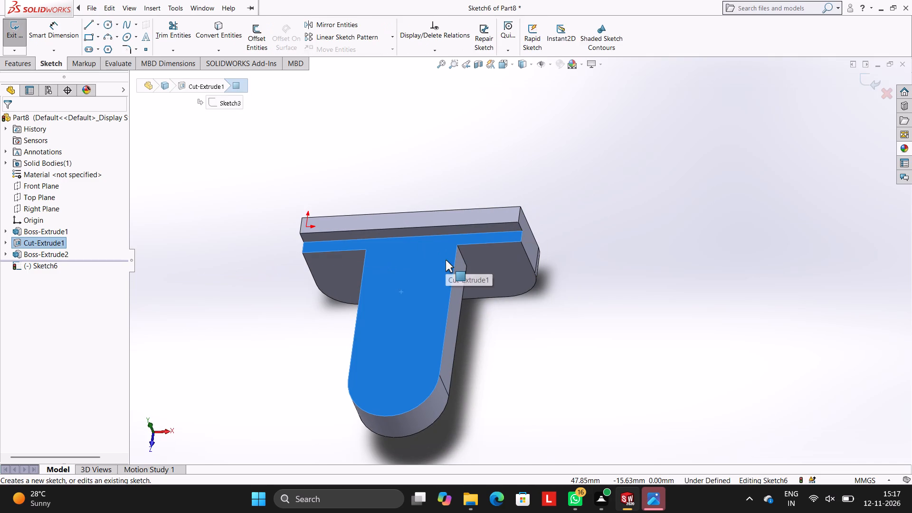
key(ctrl+8)
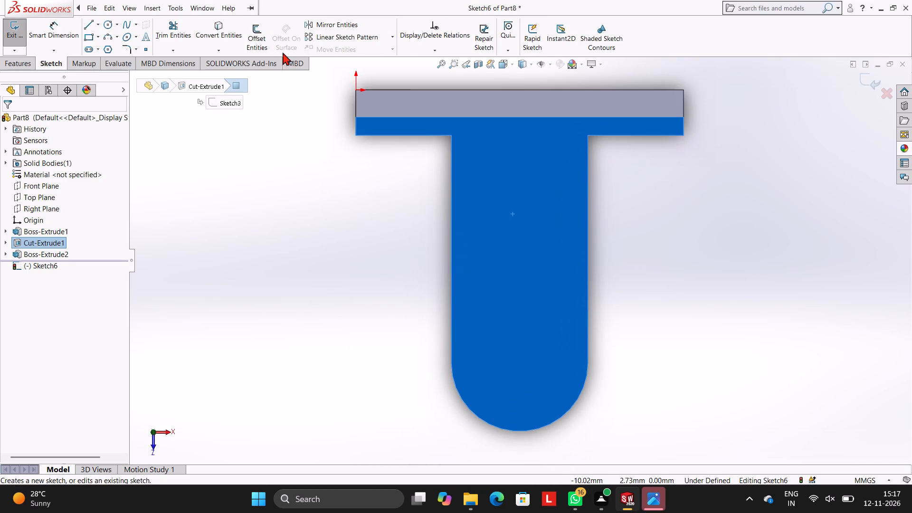
click(106, 24)
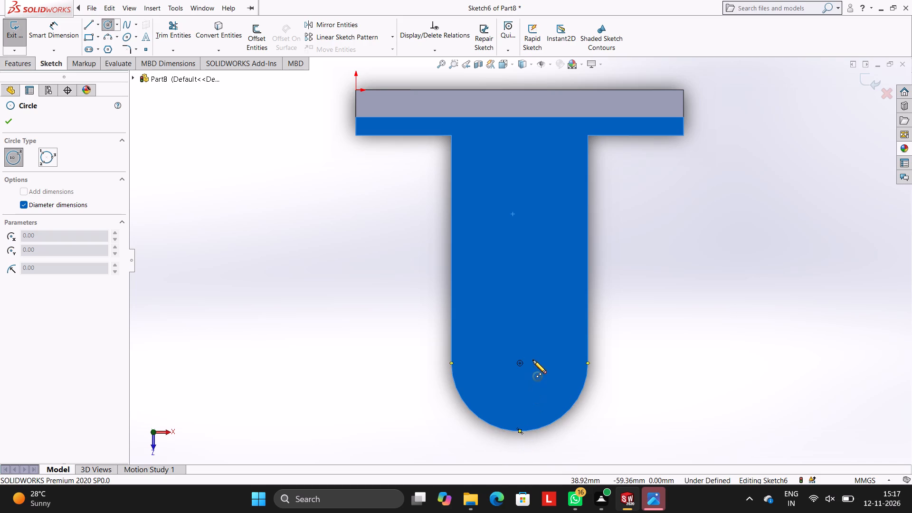
click(519, 361)
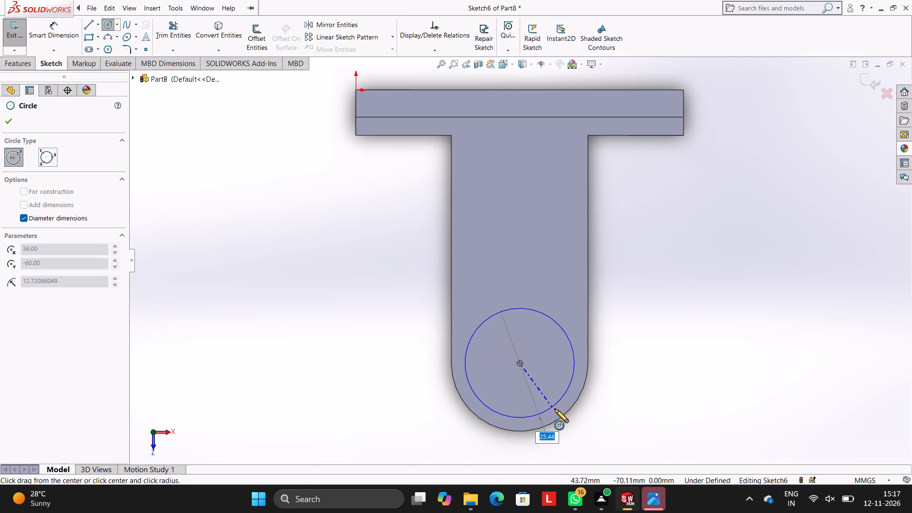
click(562, 417)
key(Escape)
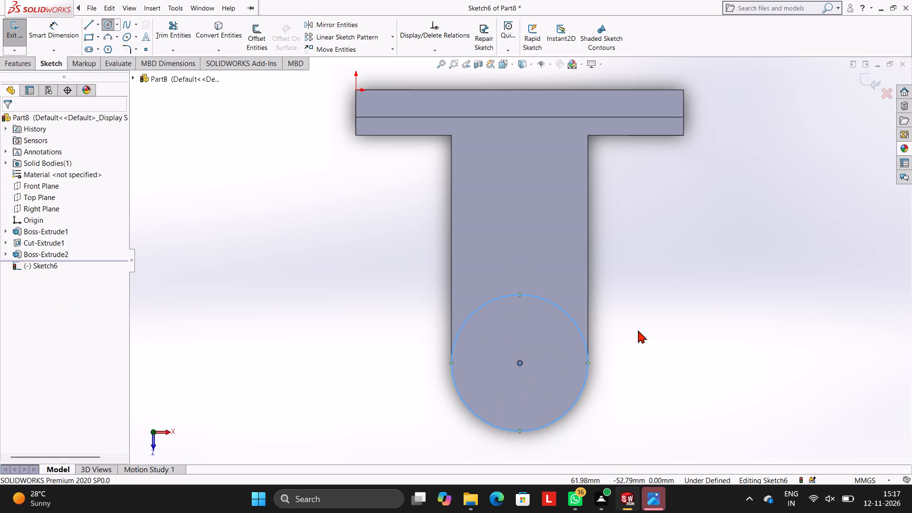
key(Escape)
key(Escape)
key(Escape)
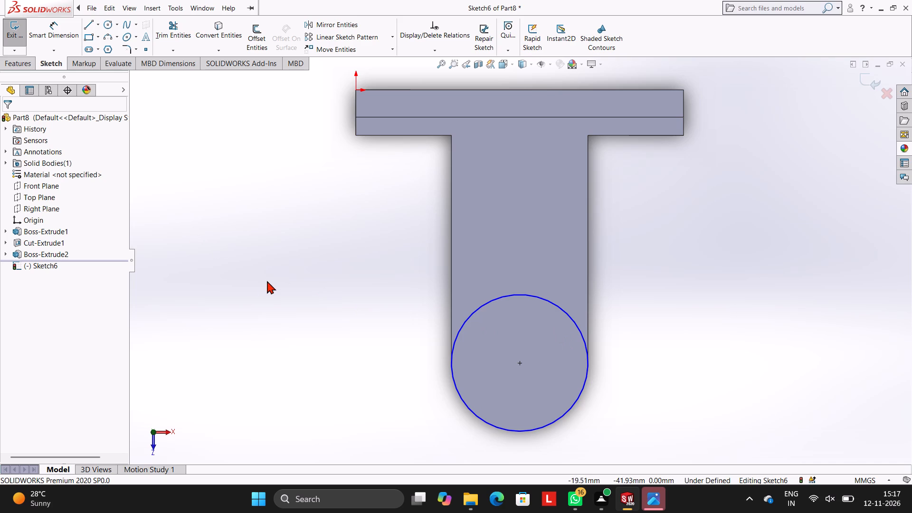
Dimension the diameter of the circle at the arm's rounded end.
click(60, 36)
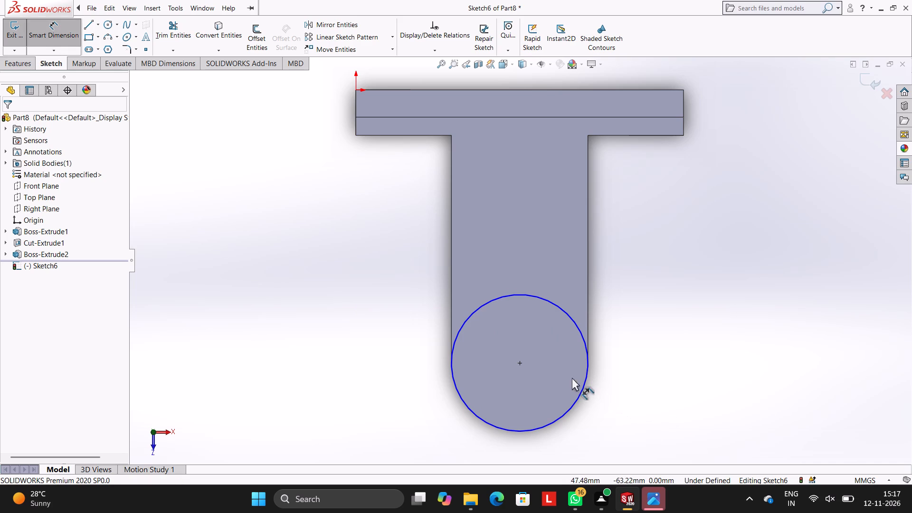
click(584, 383)
click(678, 286)
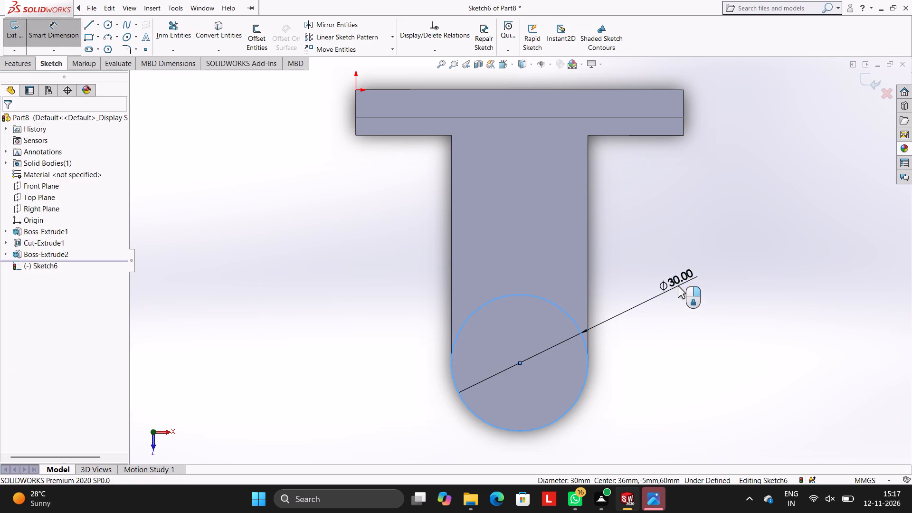
click(638, 271)
click(651, 234)
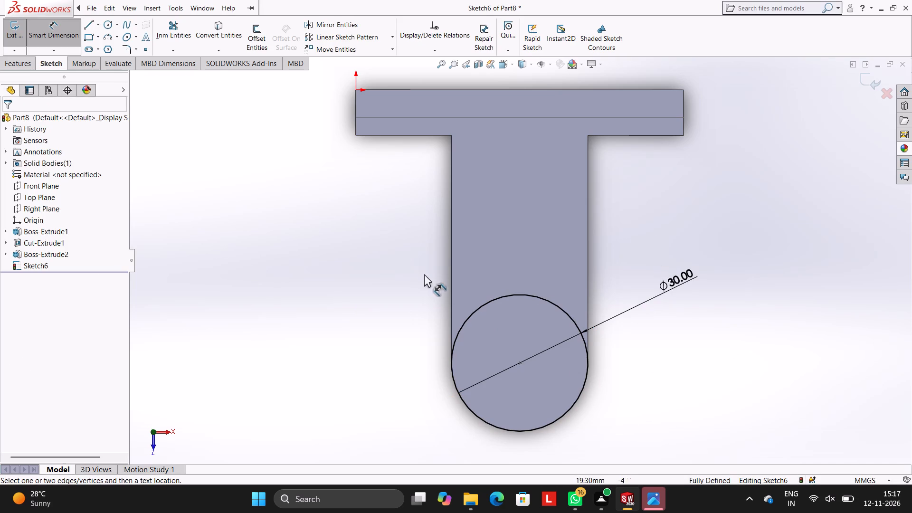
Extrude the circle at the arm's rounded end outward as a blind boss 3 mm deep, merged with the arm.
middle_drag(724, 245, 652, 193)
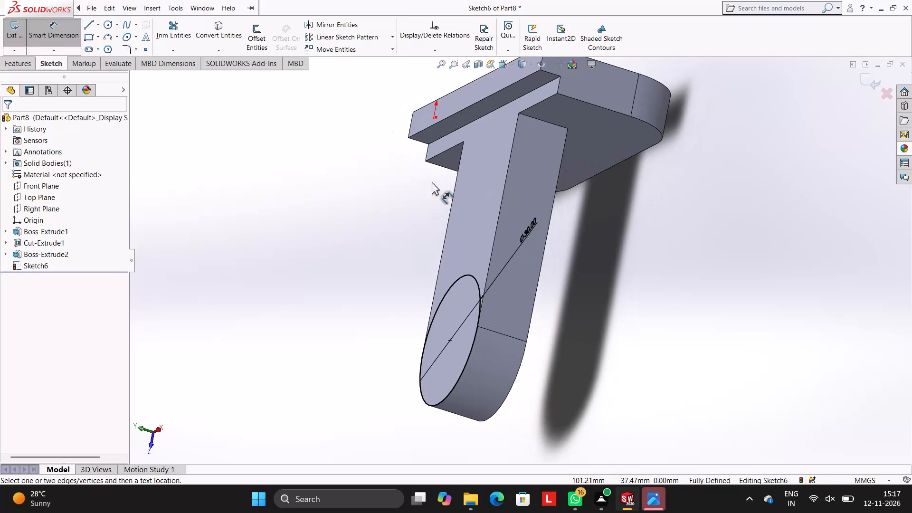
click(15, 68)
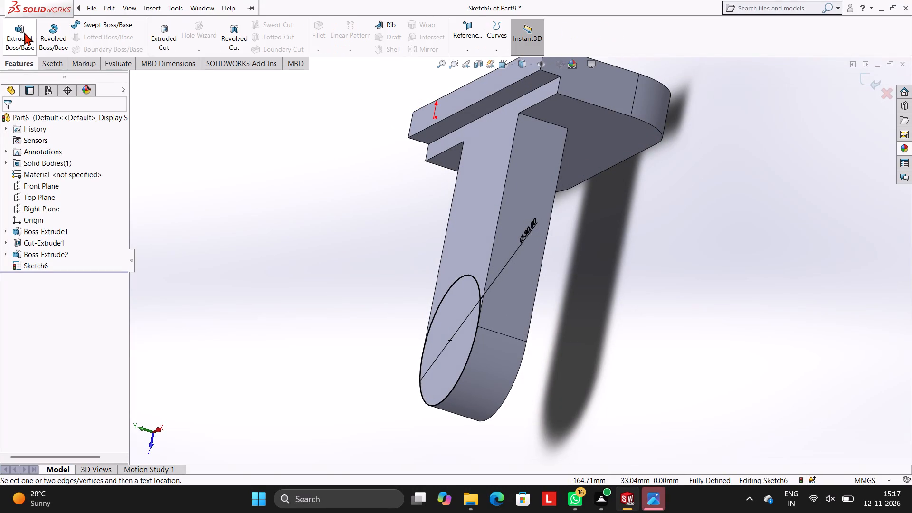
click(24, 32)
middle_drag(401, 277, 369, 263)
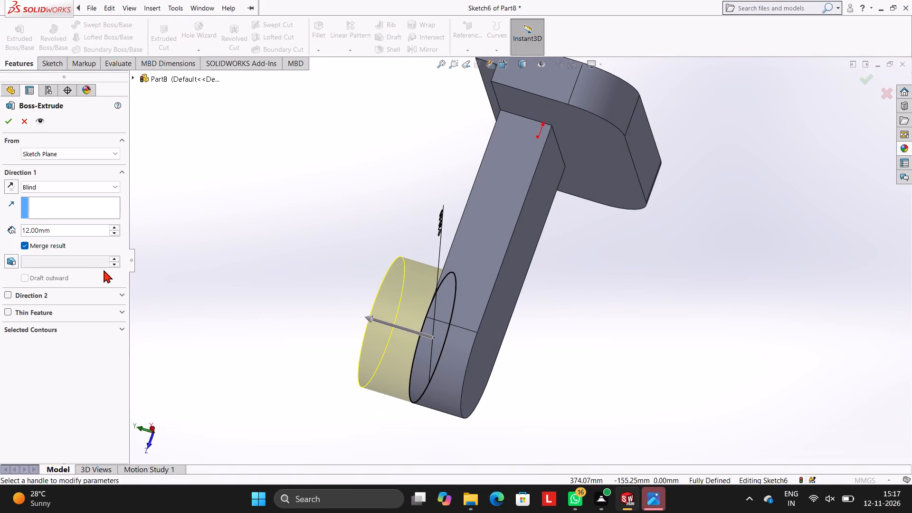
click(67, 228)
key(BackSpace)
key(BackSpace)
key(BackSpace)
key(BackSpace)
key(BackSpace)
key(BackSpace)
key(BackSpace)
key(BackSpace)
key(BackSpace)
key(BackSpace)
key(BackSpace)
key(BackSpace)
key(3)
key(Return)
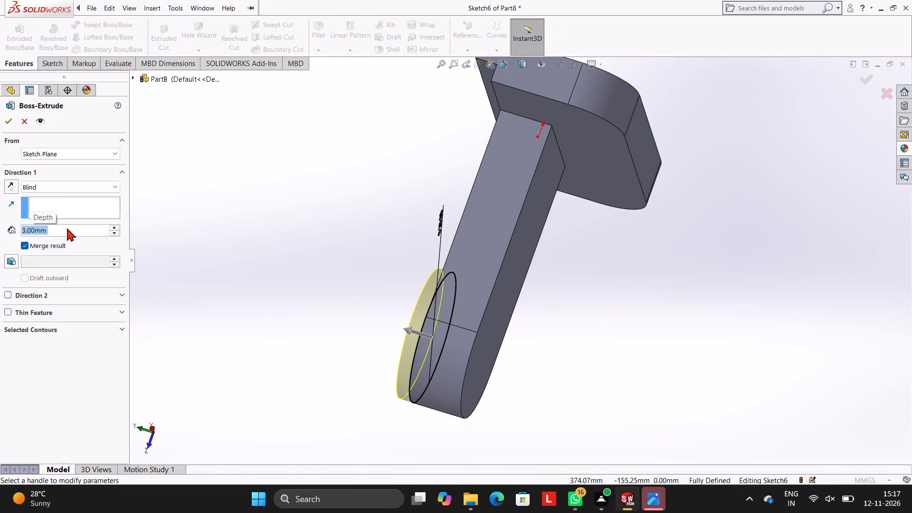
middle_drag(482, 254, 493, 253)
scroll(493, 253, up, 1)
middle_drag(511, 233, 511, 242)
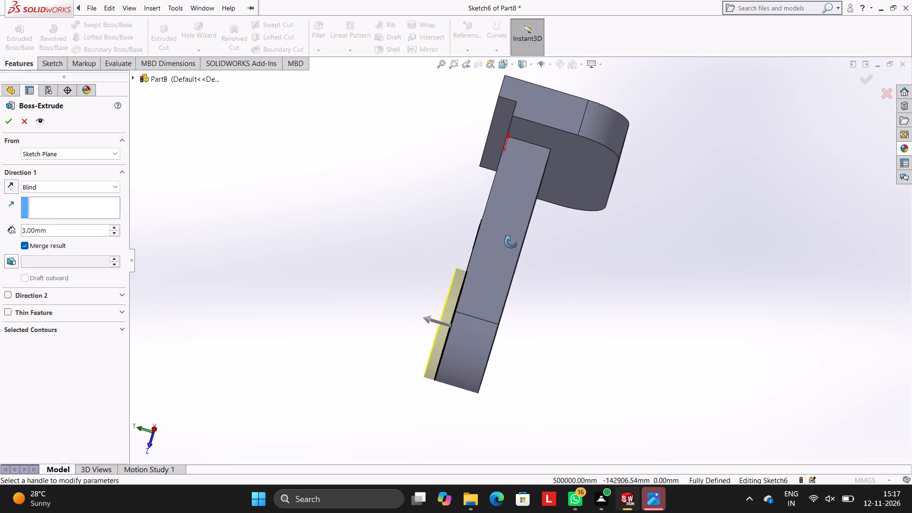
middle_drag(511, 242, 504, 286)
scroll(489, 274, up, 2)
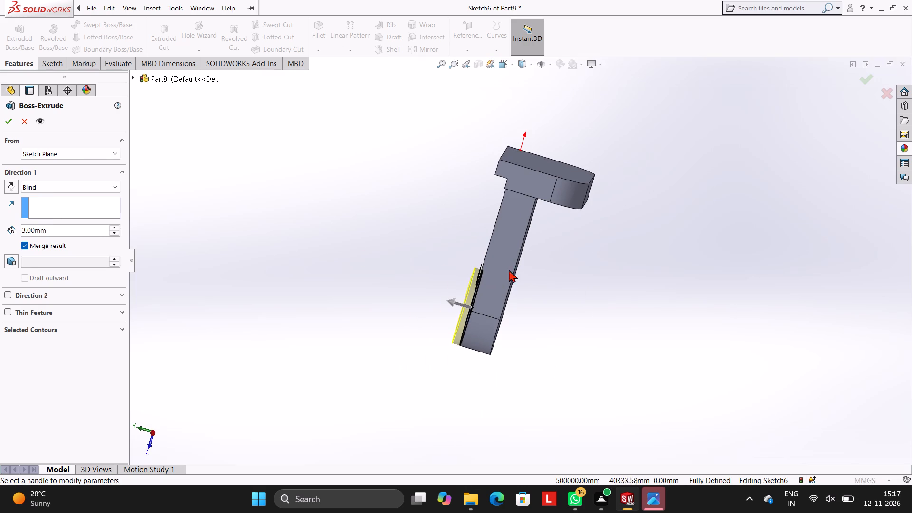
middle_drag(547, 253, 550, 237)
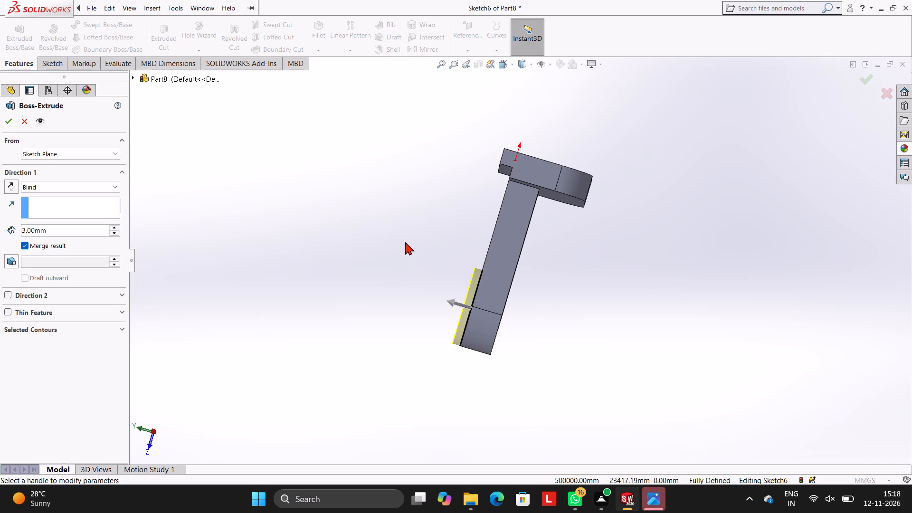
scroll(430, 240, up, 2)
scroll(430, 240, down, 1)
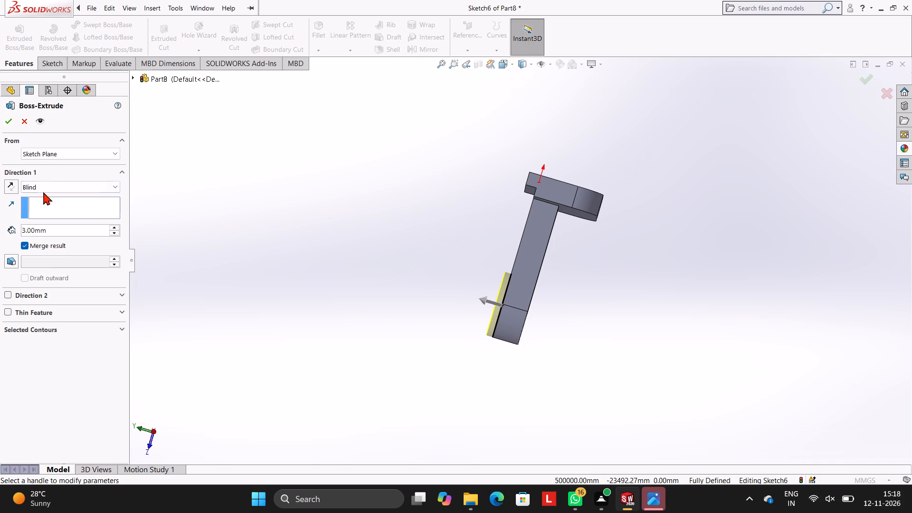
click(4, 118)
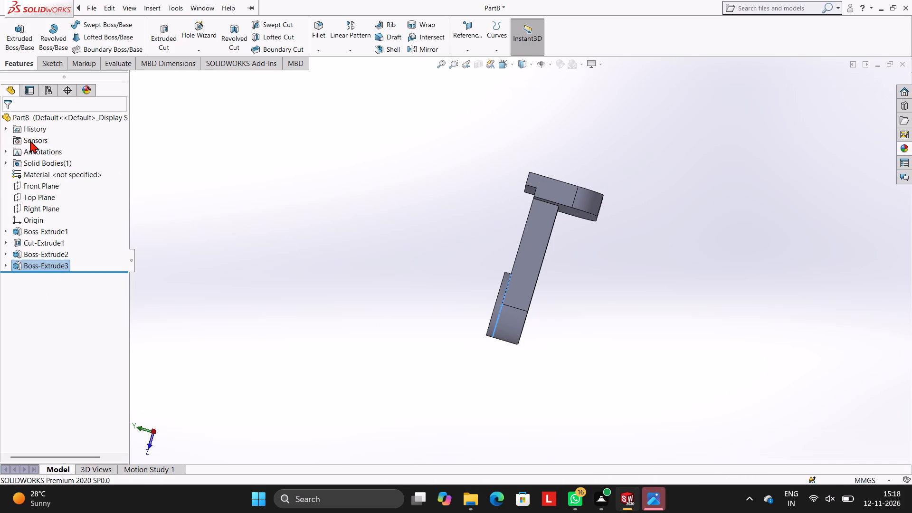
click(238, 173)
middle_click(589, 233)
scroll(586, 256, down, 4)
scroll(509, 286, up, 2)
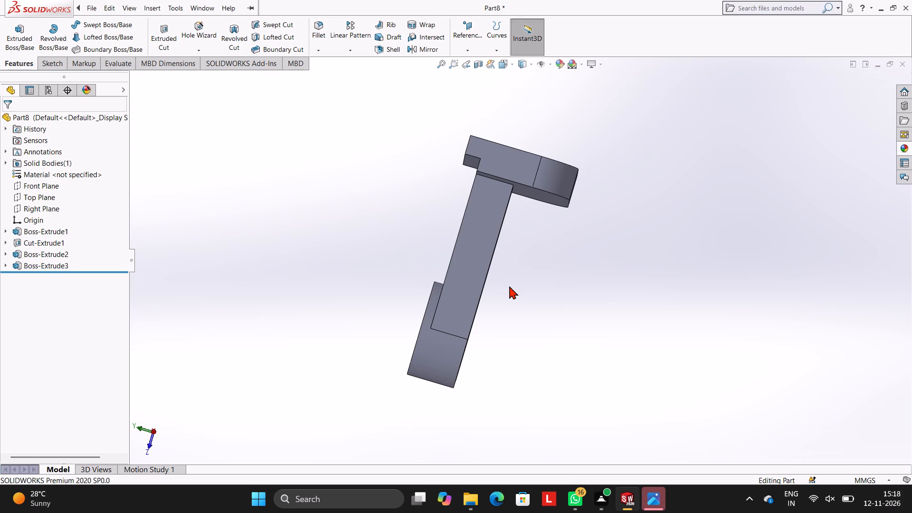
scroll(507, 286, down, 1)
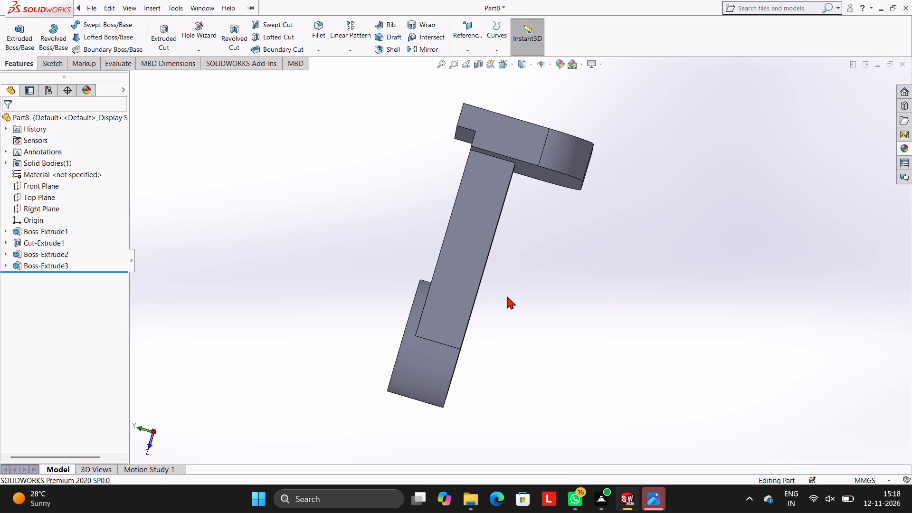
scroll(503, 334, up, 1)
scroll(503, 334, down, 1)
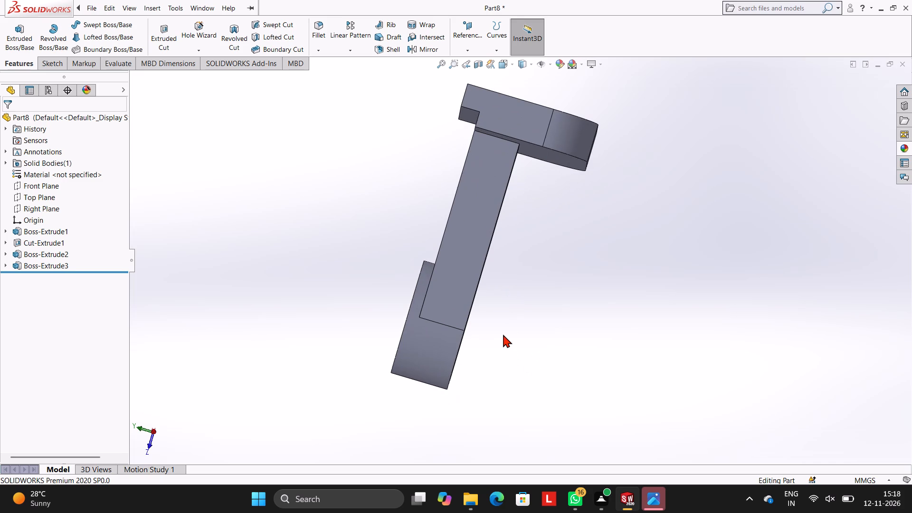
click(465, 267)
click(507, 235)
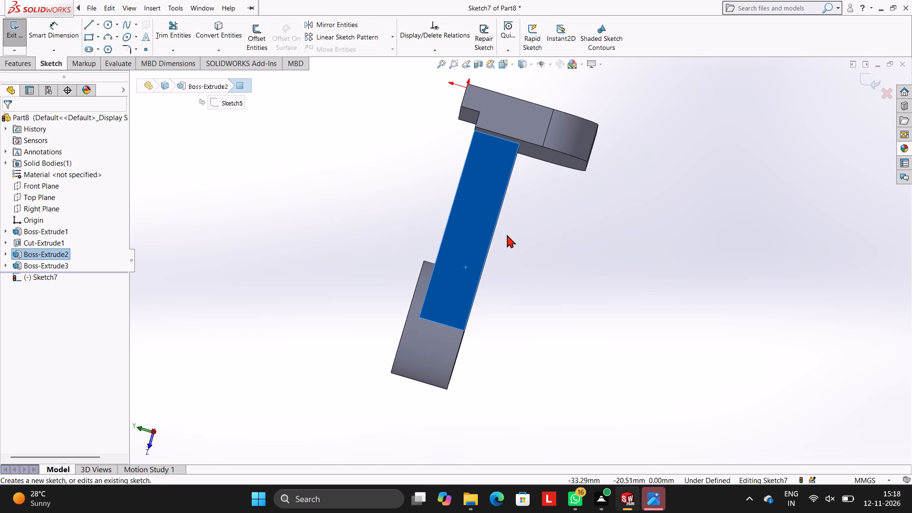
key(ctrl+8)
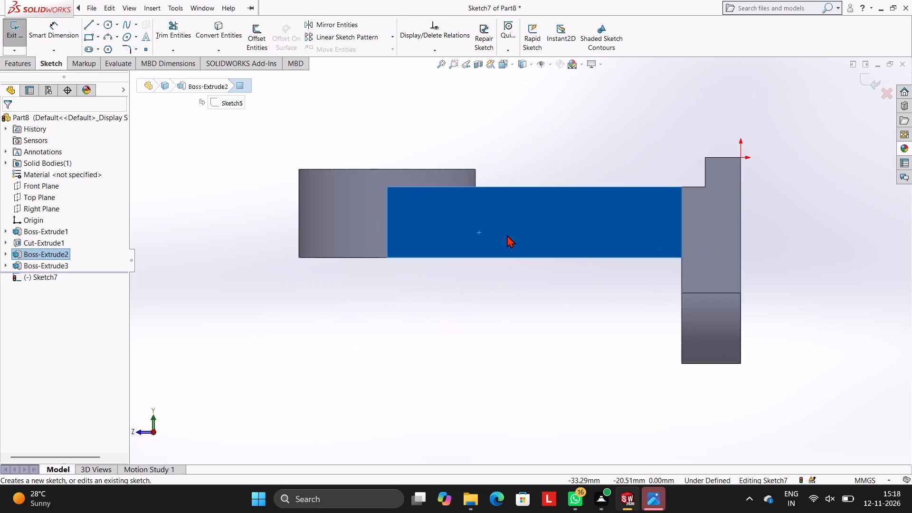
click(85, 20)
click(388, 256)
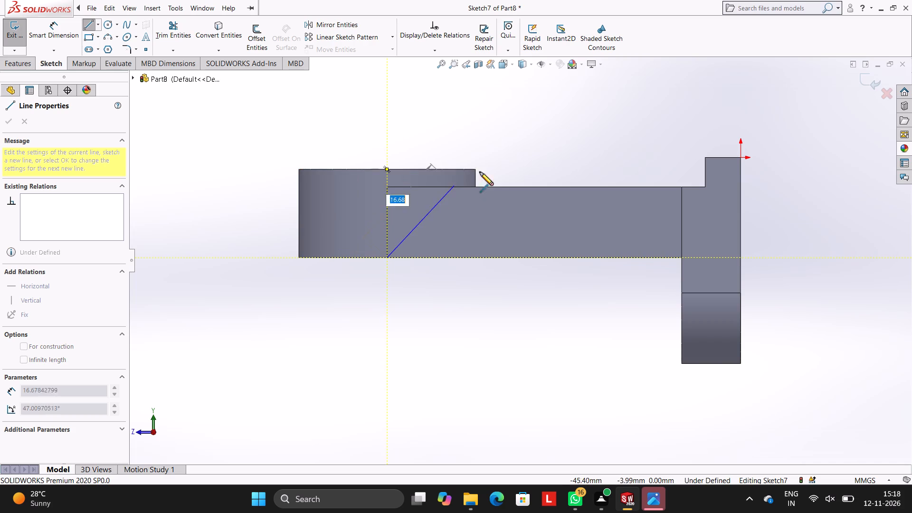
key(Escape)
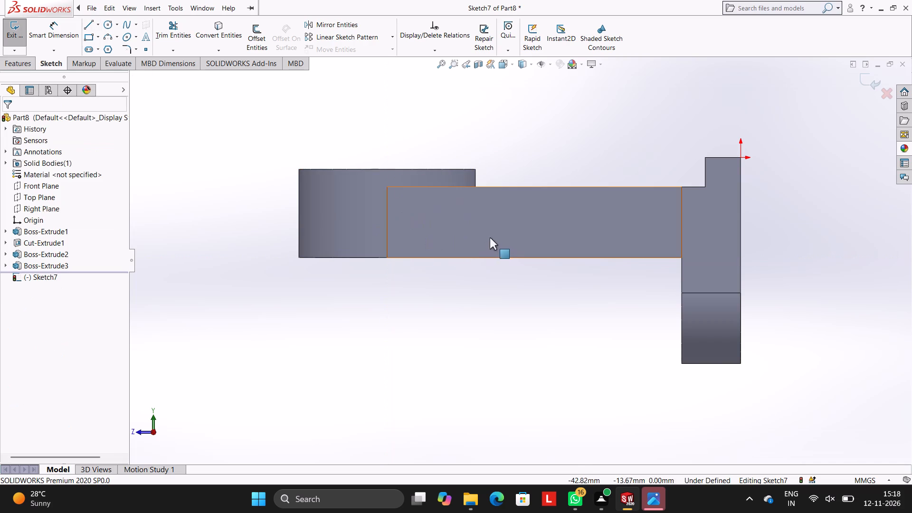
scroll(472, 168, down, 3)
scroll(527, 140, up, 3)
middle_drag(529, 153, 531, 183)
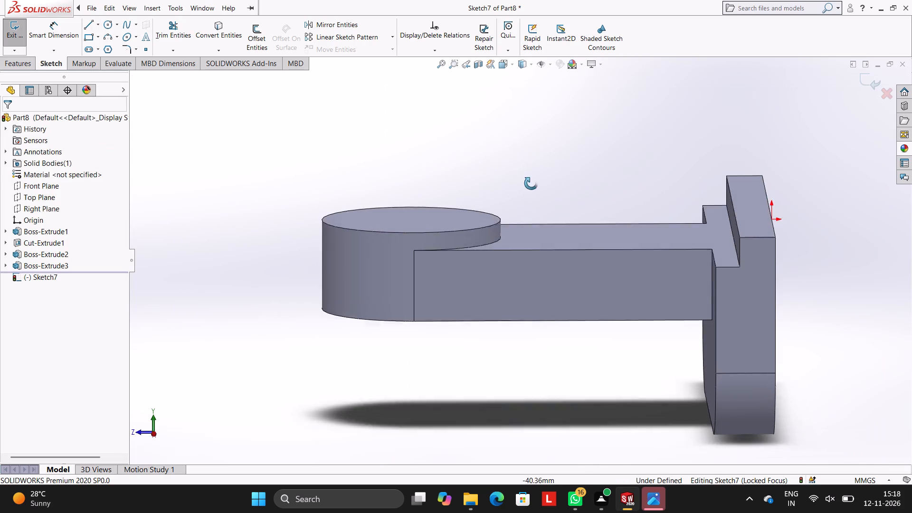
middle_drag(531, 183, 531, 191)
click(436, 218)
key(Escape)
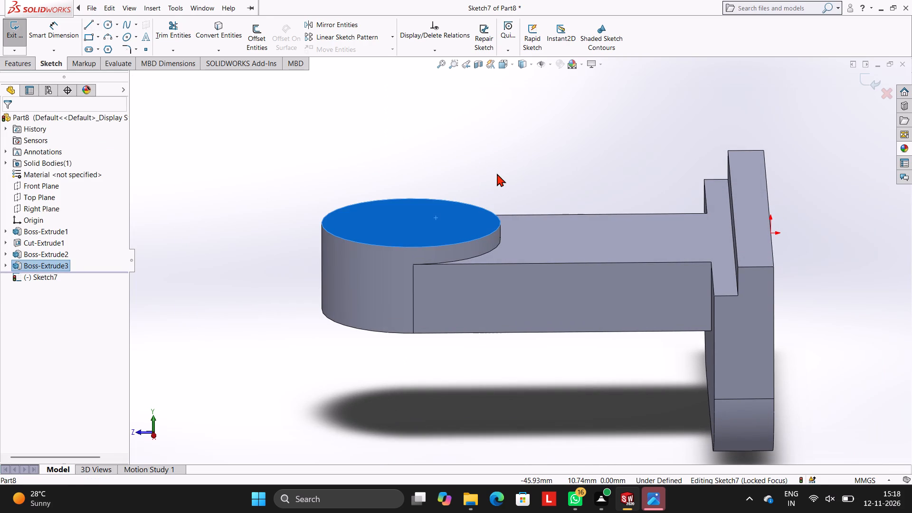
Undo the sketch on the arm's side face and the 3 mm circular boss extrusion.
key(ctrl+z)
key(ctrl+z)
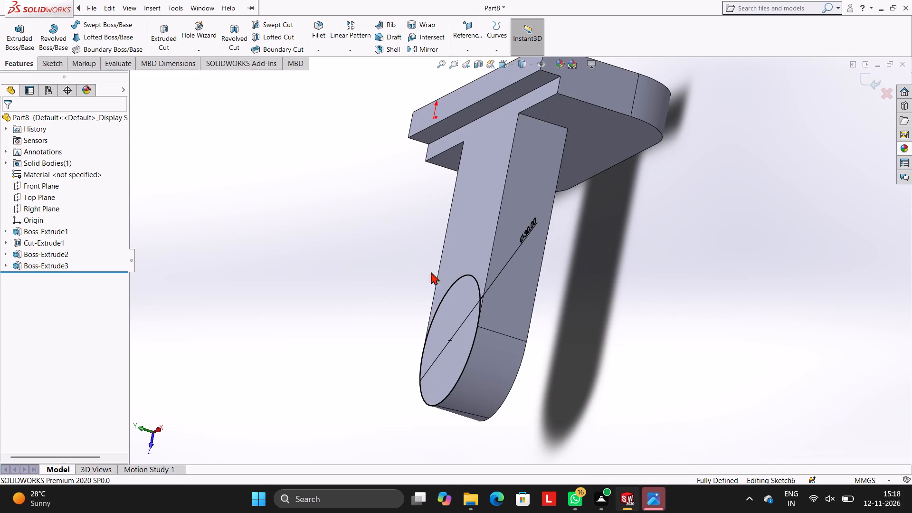
Extrude the circle at the arm's rounded end outward as a blind boss 5 mm deep.
click(23, 60)
click(18, 37)
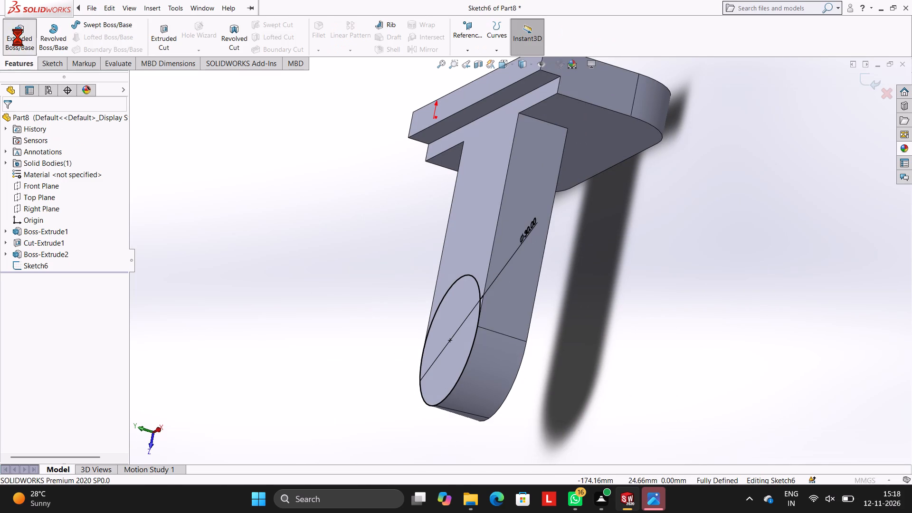
key(5)
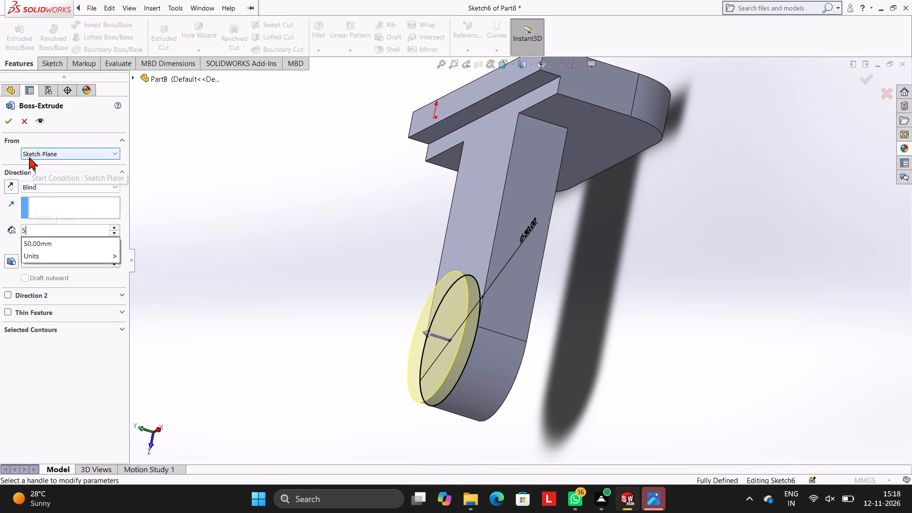
key(Return)
click(11, 118)
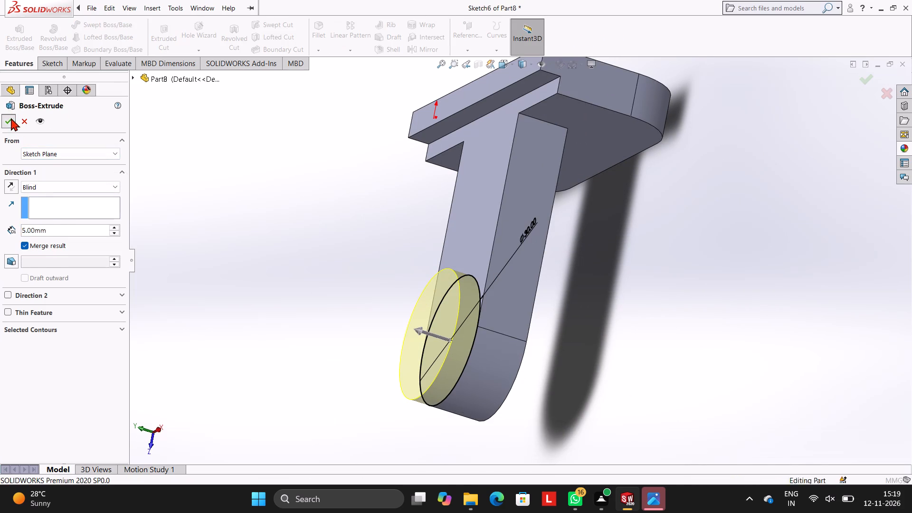
click(411, 181)
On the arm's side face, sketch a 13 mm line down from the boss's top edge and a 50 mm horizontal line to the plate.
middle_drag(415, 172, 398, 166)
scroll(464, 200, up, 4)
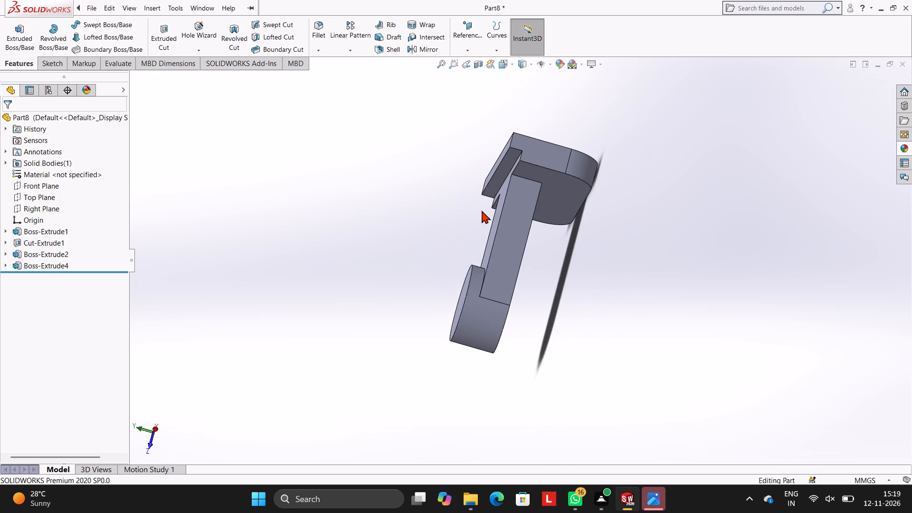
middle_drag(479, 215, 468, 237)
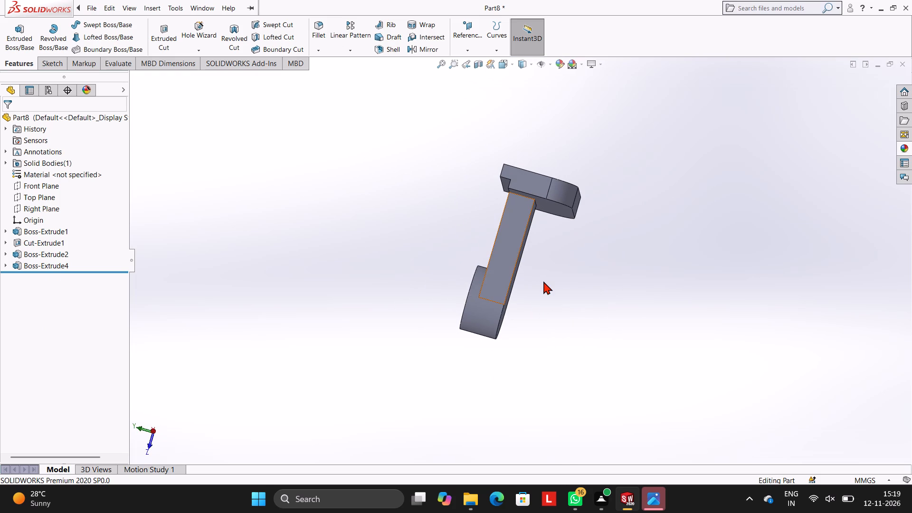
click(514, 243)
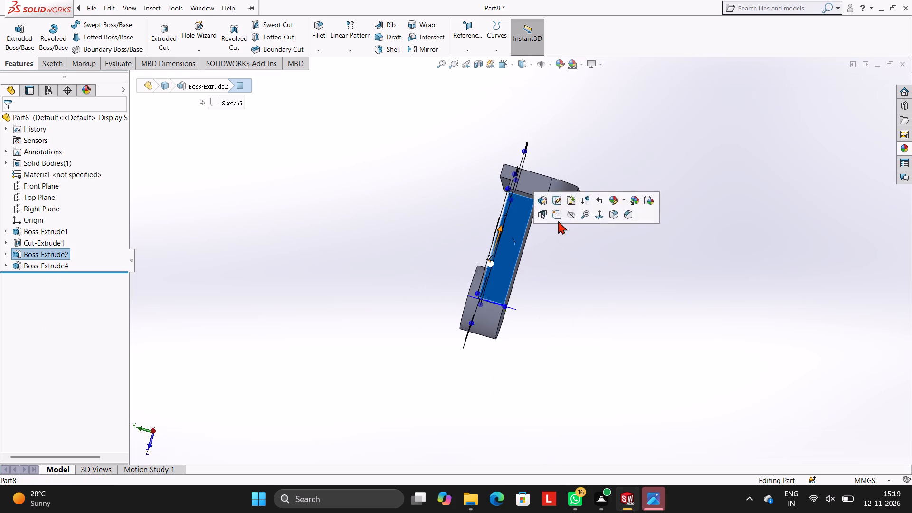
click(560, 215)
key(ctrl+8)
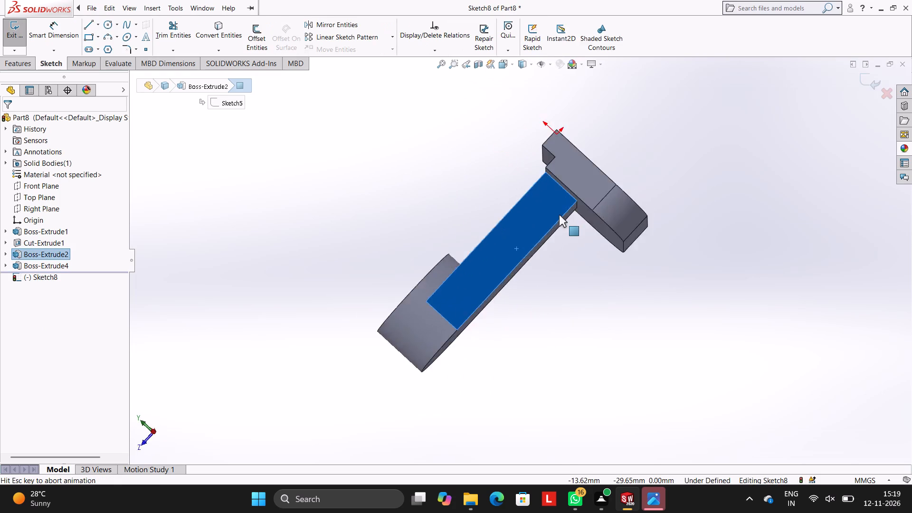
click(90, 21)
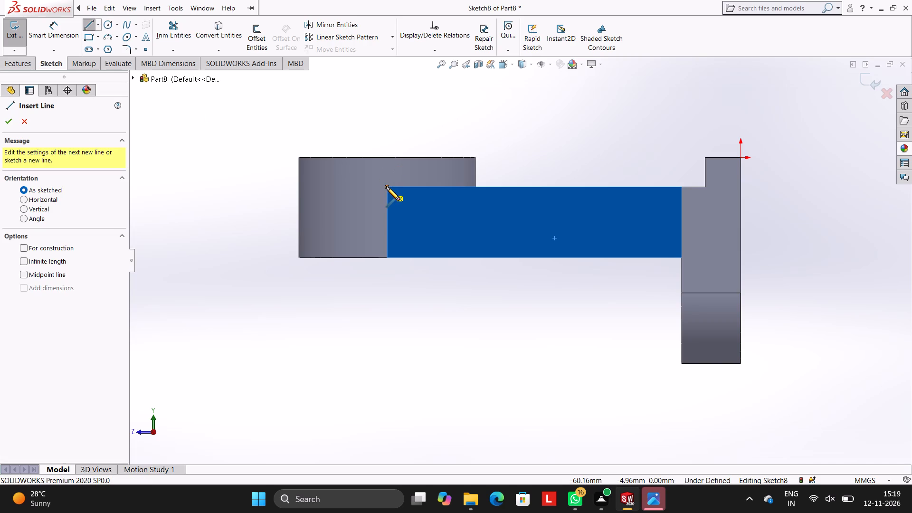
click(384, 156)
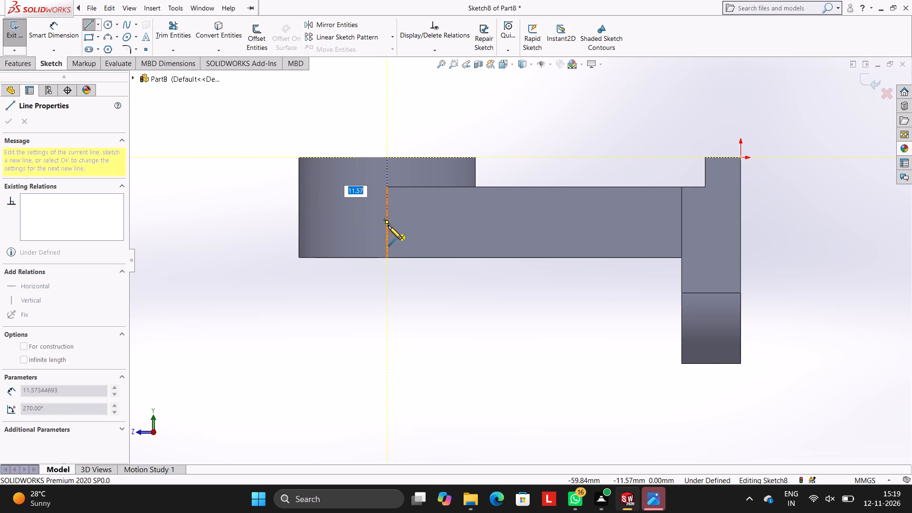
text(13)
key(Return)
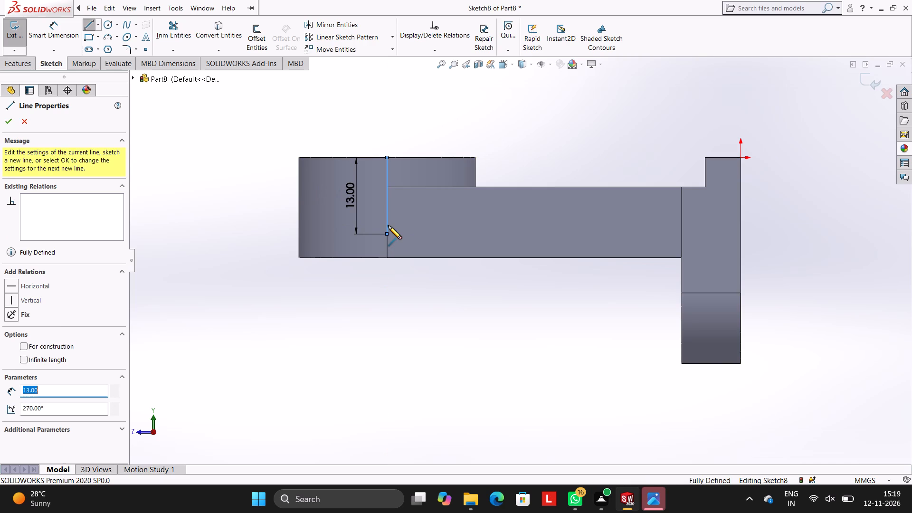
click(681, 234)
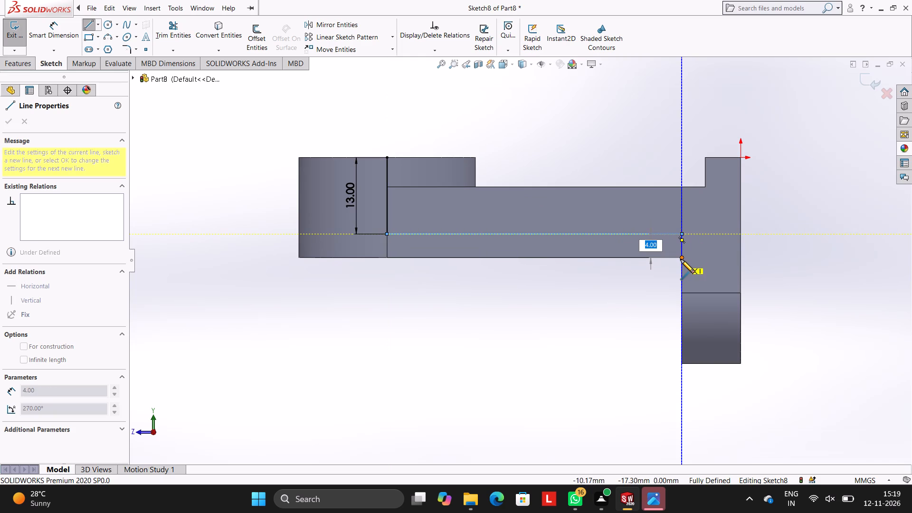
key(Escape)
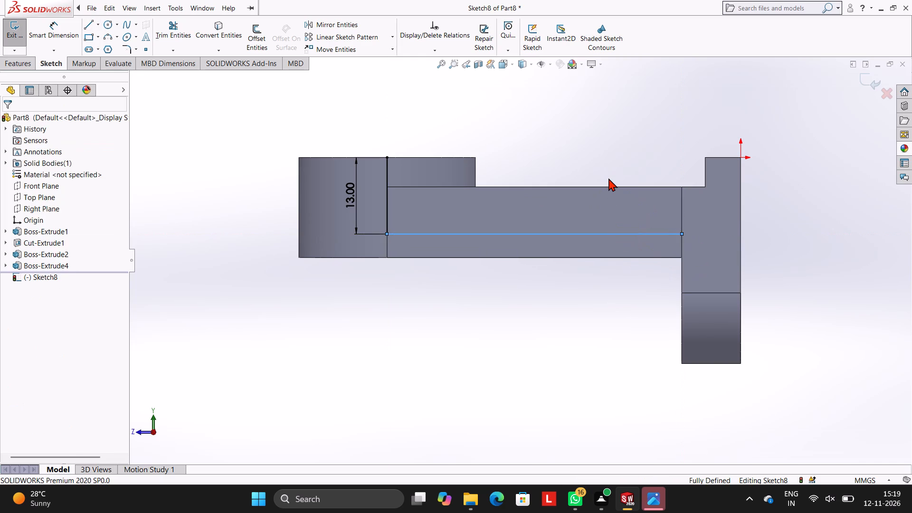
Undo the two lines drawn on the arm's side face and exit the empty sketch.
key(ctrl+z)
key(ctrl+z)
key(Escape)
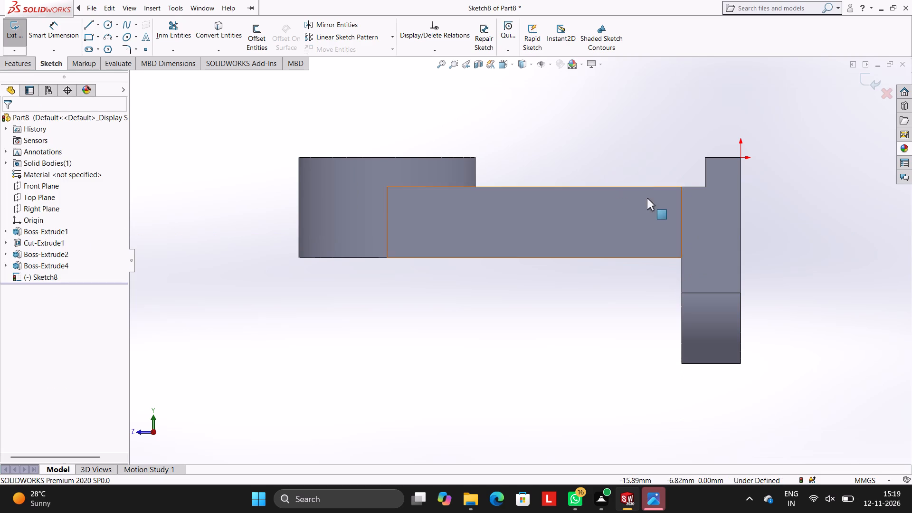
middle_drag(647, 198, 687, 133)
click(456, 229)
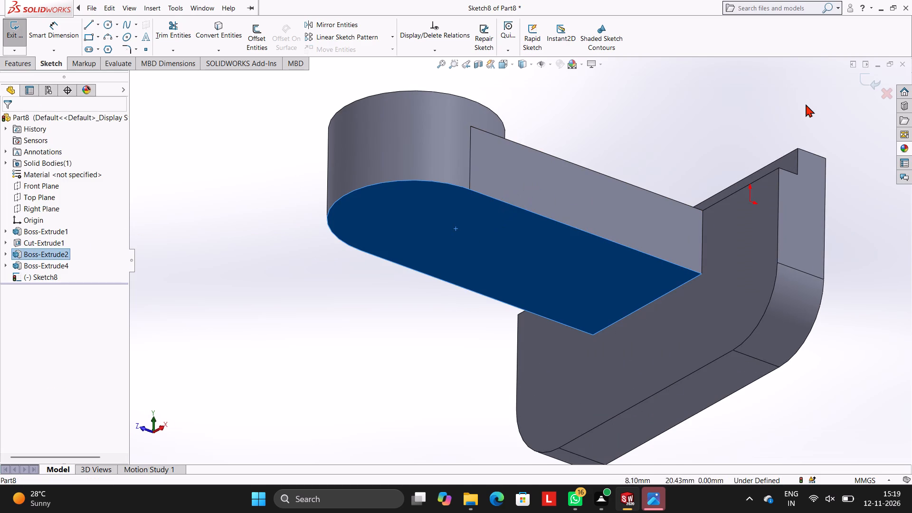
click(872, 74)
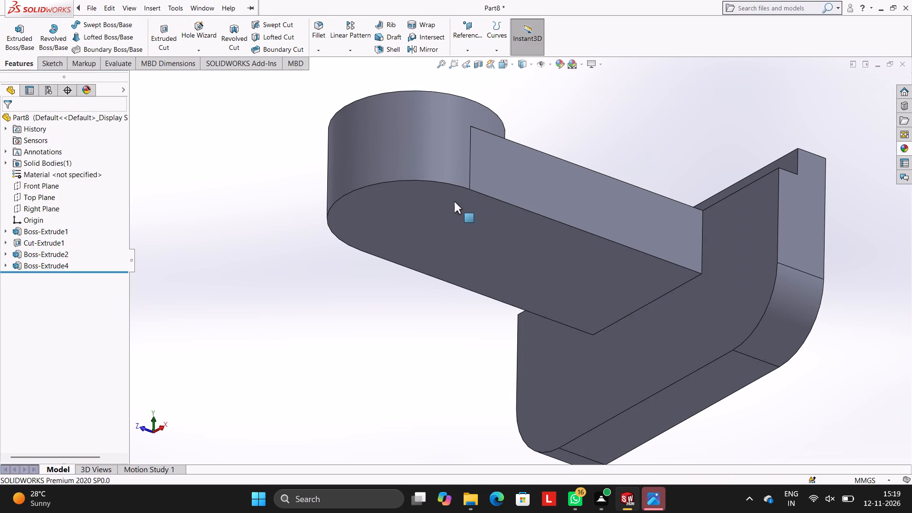
Start a sketch on the arm's flat face opposite the boss and draw a 50 mm line along one long edge from the plate.
click(450, 202)
click(498, 173)
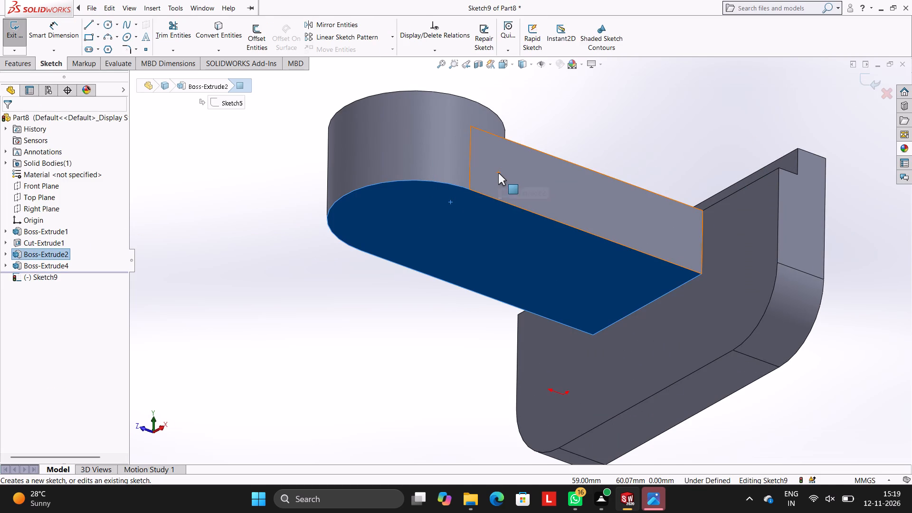
key(ctrl+8)
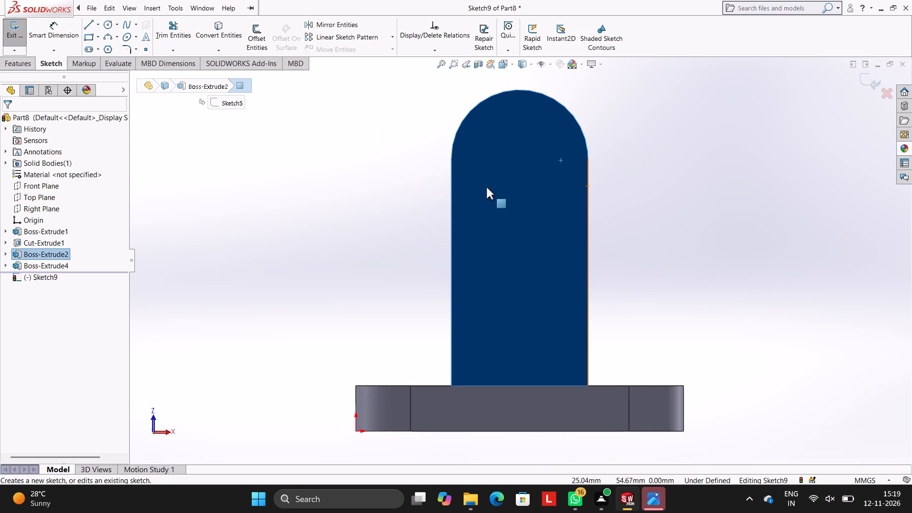
scroll(495, 190, up, 2)
scroll(502, 192, down, 2)
click(88, 22)
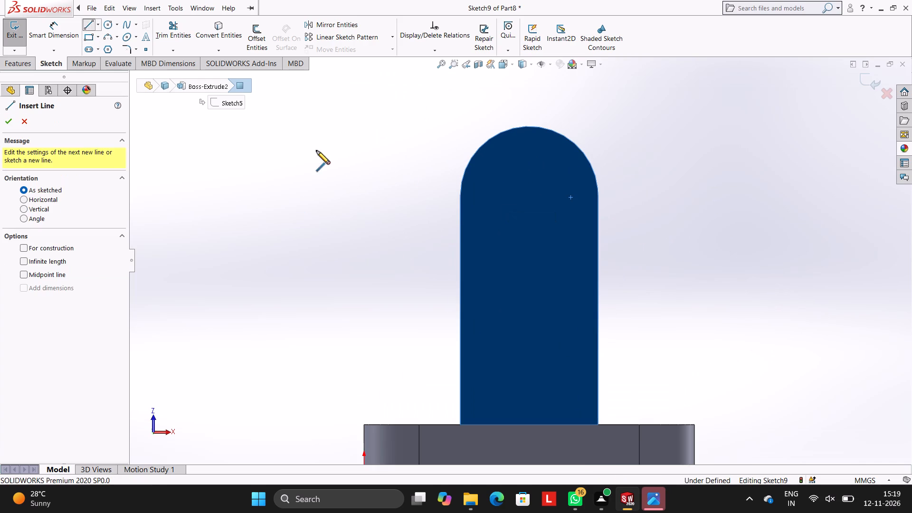
click(461, 424)
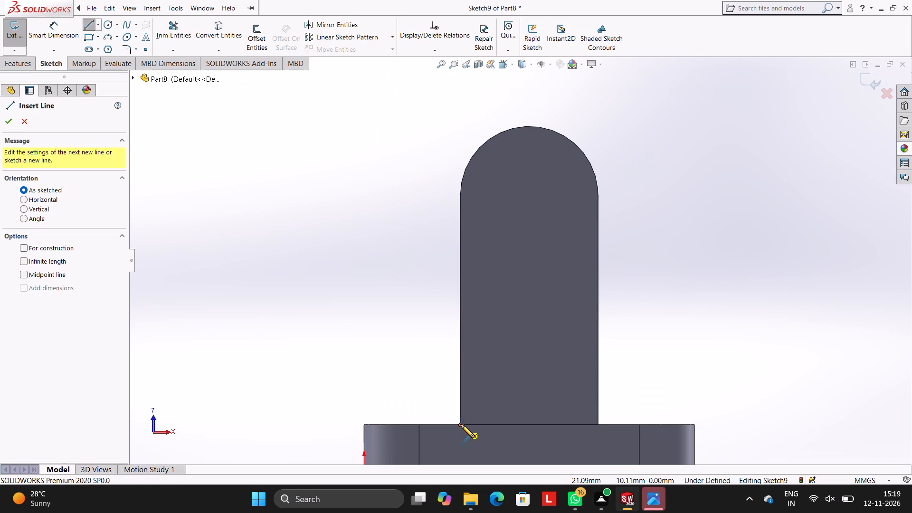
click(461, 194)
key(Escape)
key(Escape)
key(Escape)
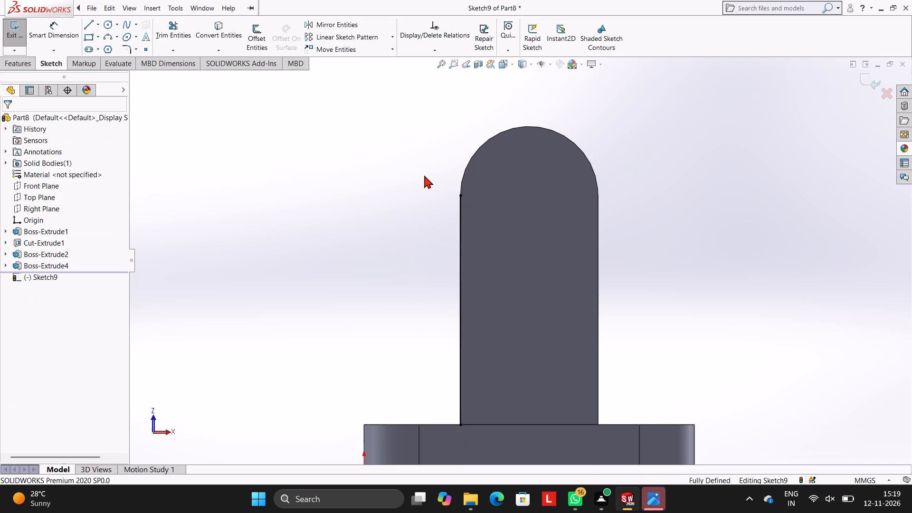
key(Escape)
Draw a matching line along the arm's other long edge, from the plate to the start of the rounded end.
click(92, 19)
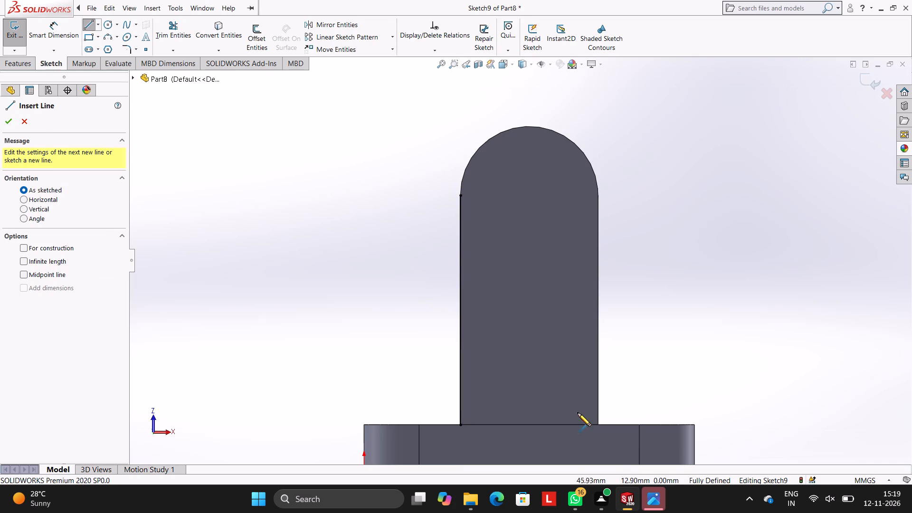
click(598, 425)
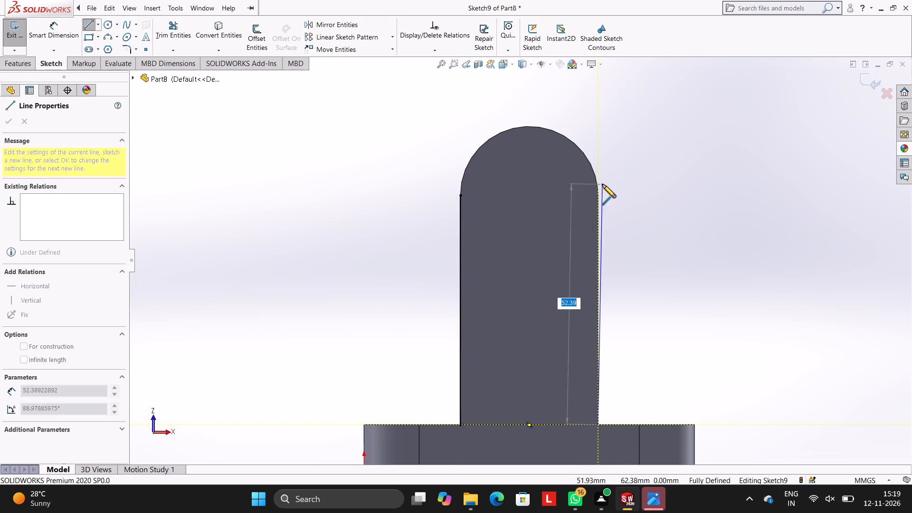
click(598, 195)
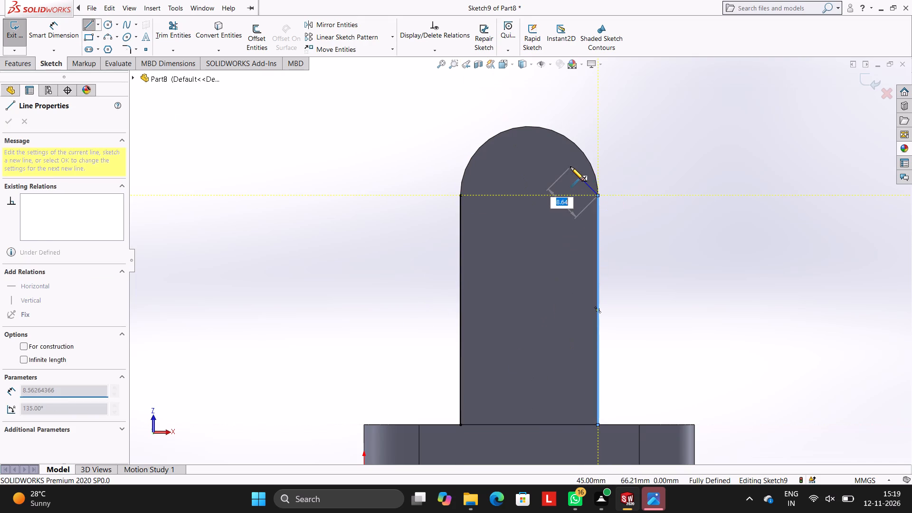
key(grave)
key(Escape)
key(Escape)
key(Escape)
key(Escape)
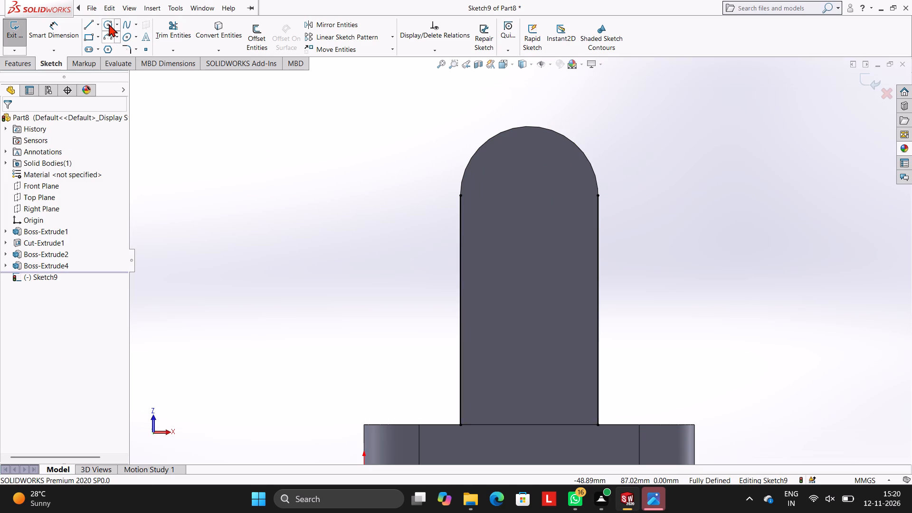
Draw a 30 mm diameter circle centred on the arm's rounded end, coincident with its arc edge.
click(109, 24)
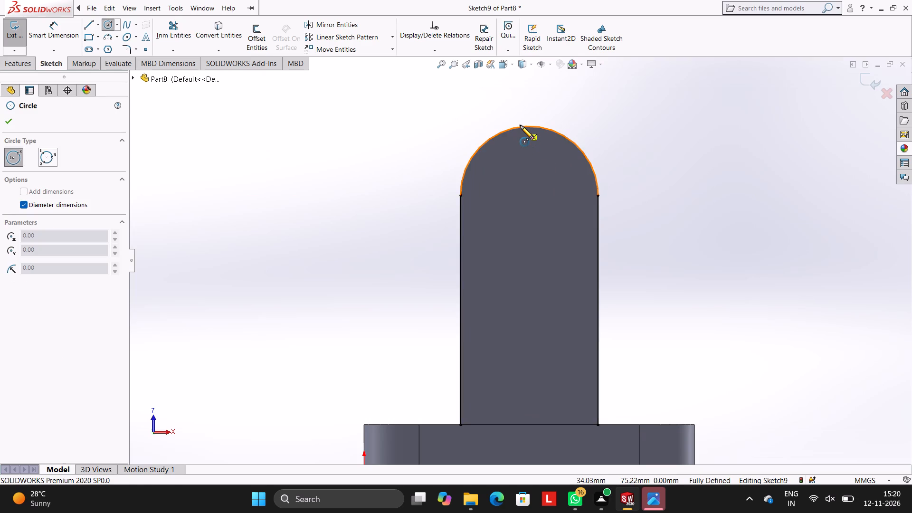
click(528, 195)
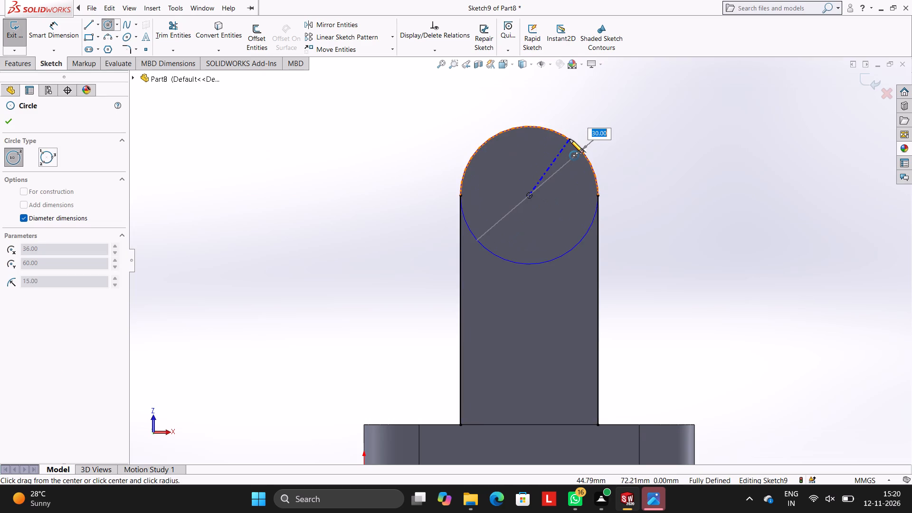
click(570, 139)
key(Escape)
key(Escape)
key(Escape)
key(Escape)
key(Escape)
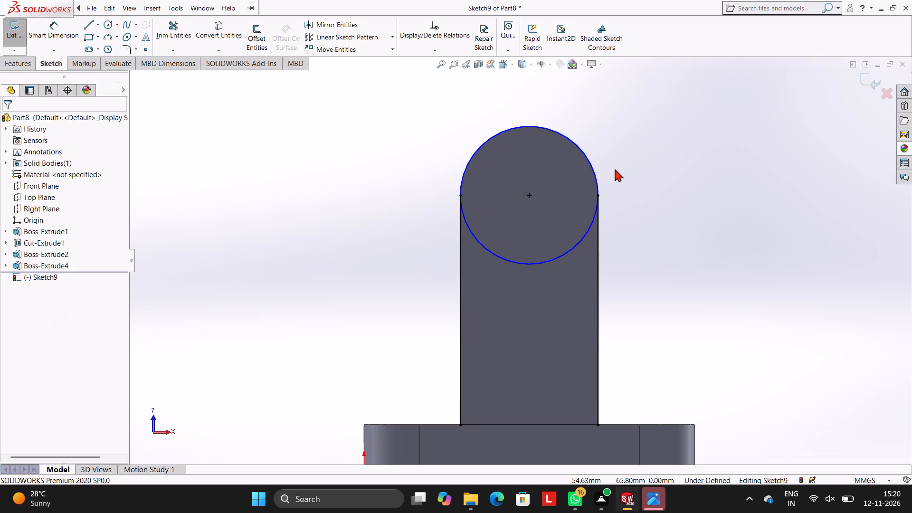
key(Escape)
key(Escape)
Trim away the half of the circle that lies inside the arm, leaving only the outer arc.
scroll(584, 328, up, 1)
scroll(584, 328, down, 1)
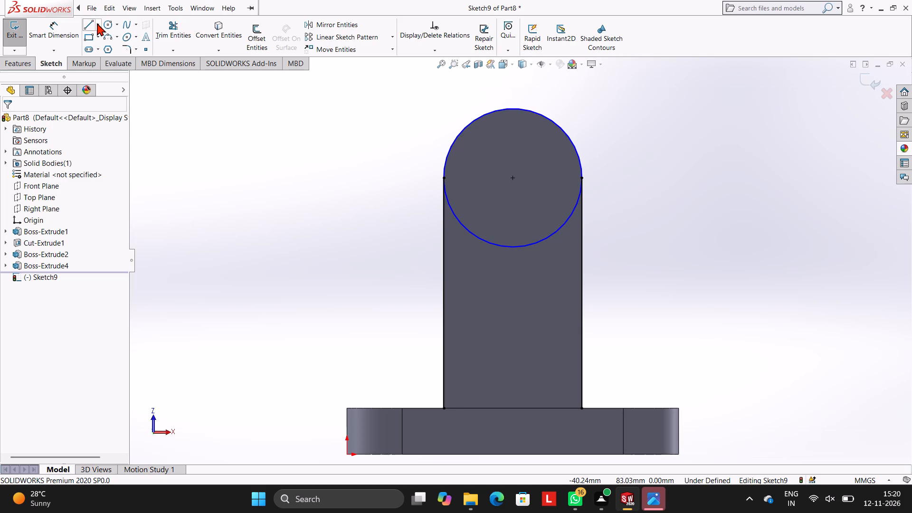
click(173, 30)
click(475, 232)
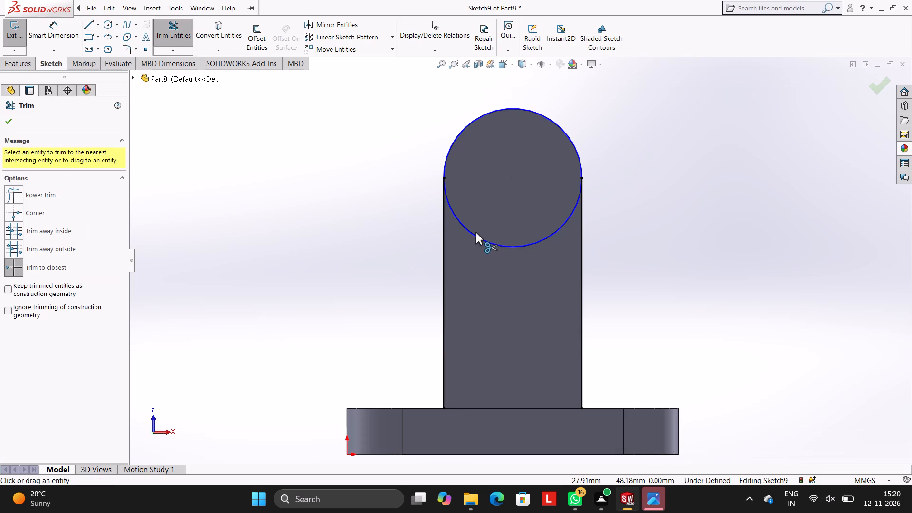
click(471, 232)
Close the profile with a 30 mm horizontal line along the arm's base at the plate.
click(85, 24)
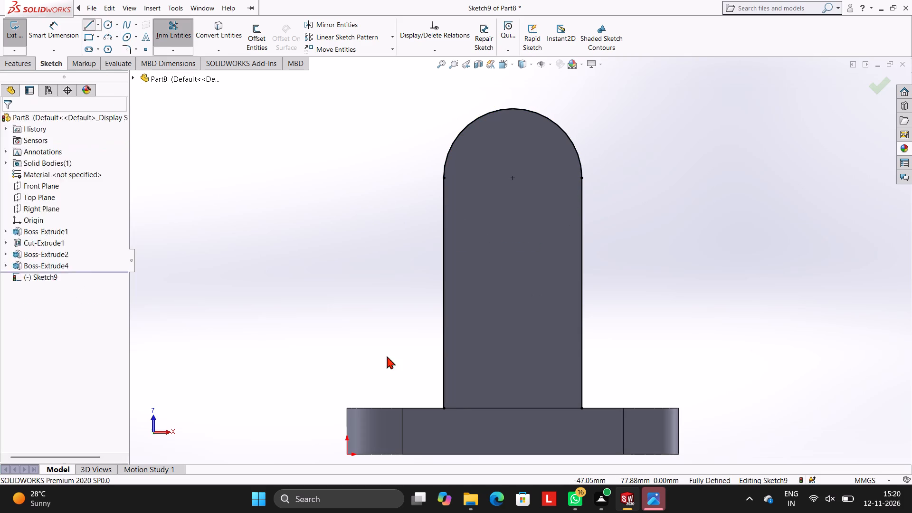
click(443, 408)
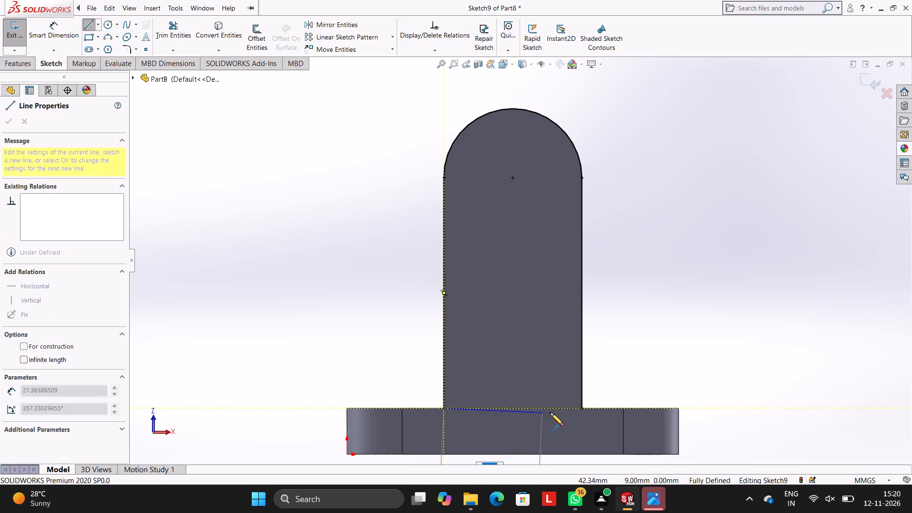
click(581, 408)
key(Escape)
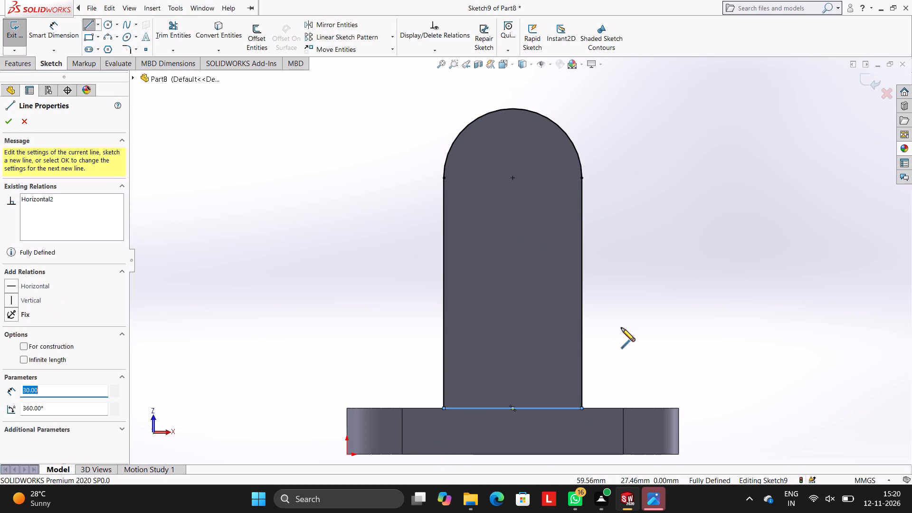
key(Escape)
key(Escape)
key(Escape)
Cut-extrude the round-ended profile 4 mm blind into the arm to thin it.
scroll(617, 254, up, 4)
middle_drag(426, 190, 465, 263)
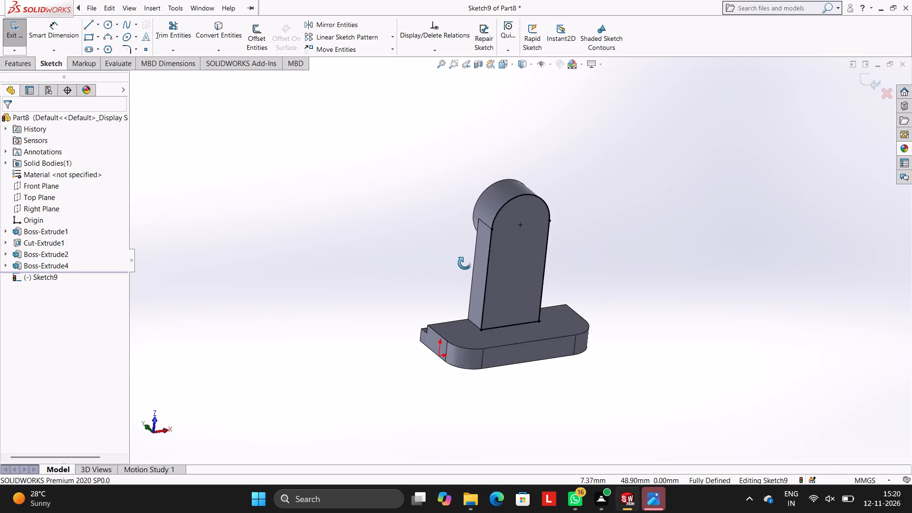
middle_drag(465, 263, 470, 284)
click(23, 61)
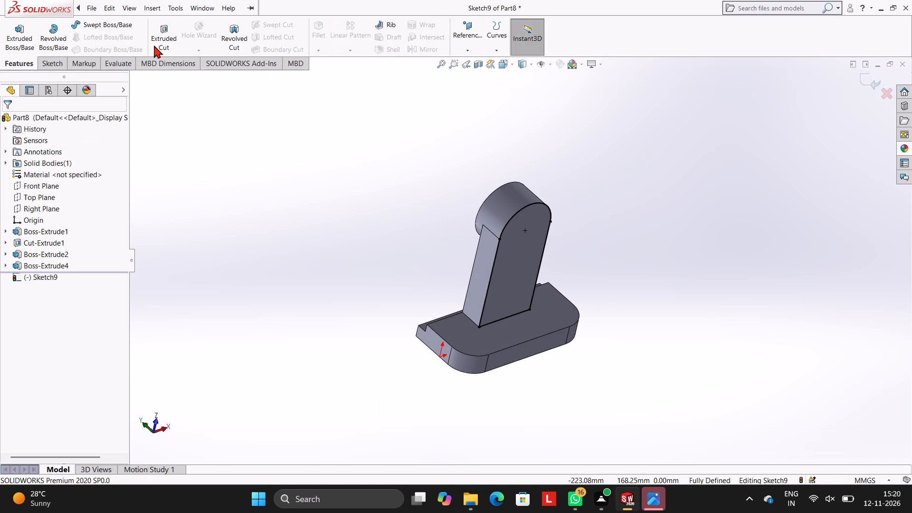
click(172, 28)
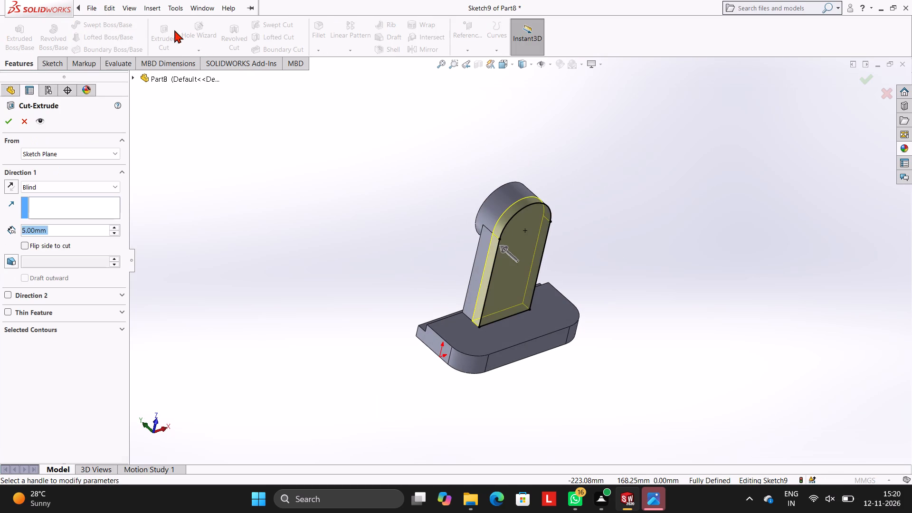
key(4)
key(Return)
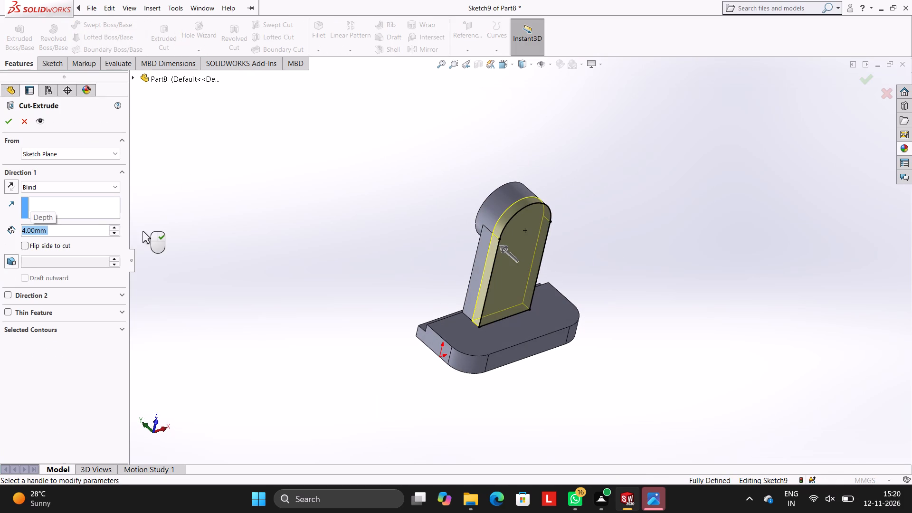
click(9, 114)
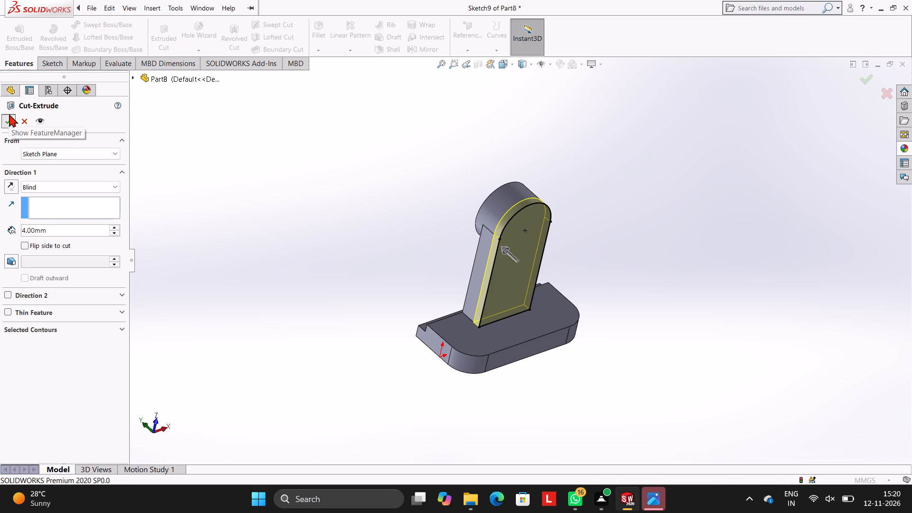
click(171, 161)
On the arm's newly cut flat face, sketch a 12 mm diameter circle concentric with the rounded end.
middle_drag(250, 209, 291, 224)
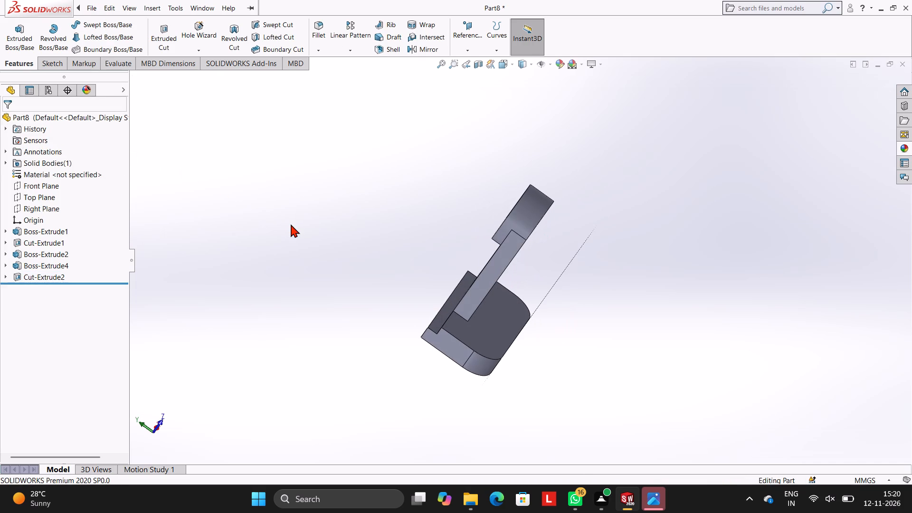
middle_drag(565, 203, 554, 193)
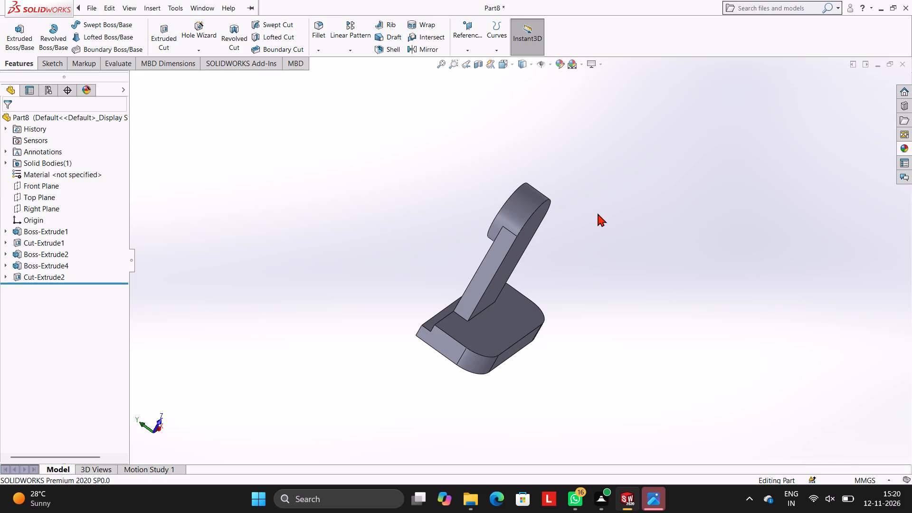
middle_drag(602, 209, 551, 184)
click(506, 211)
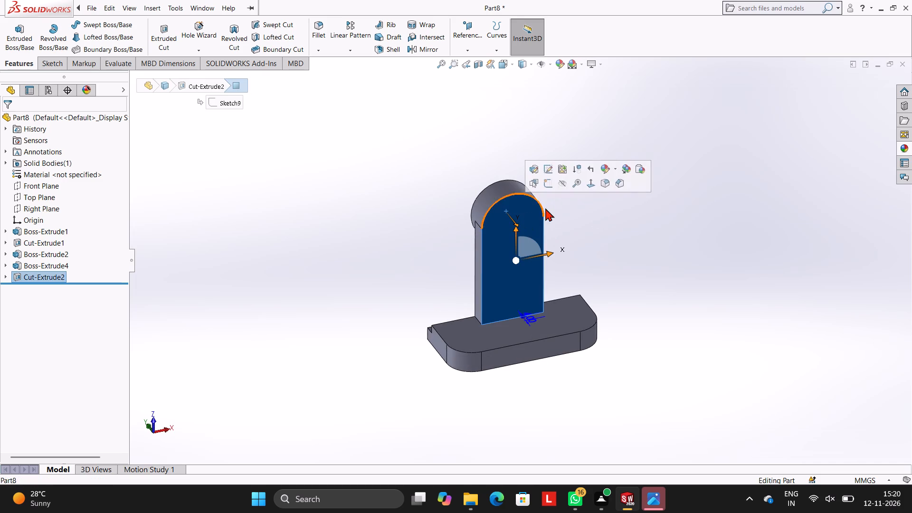
click(552, 181)
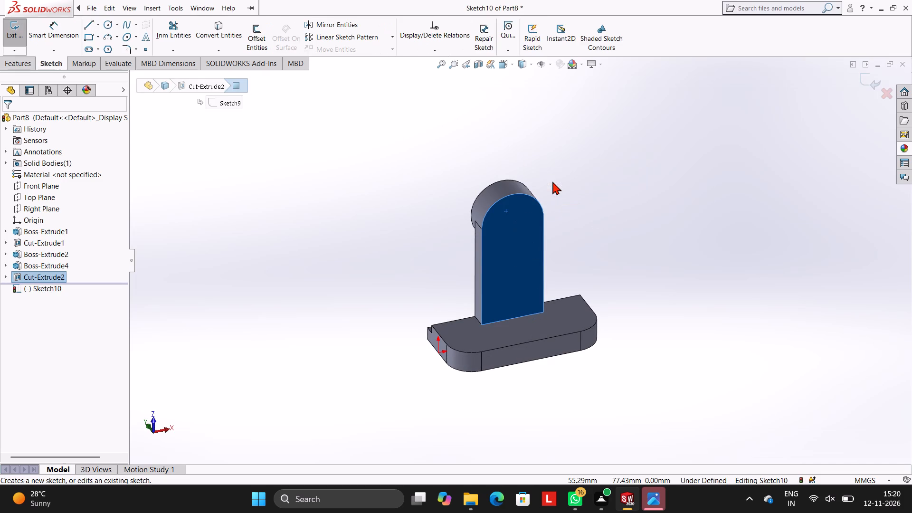
key(ctrl+8)
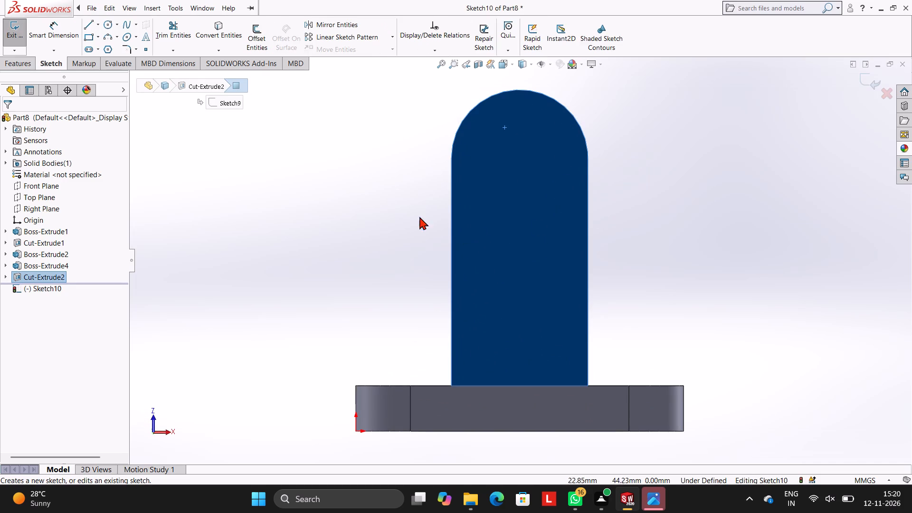
click(108, 25)
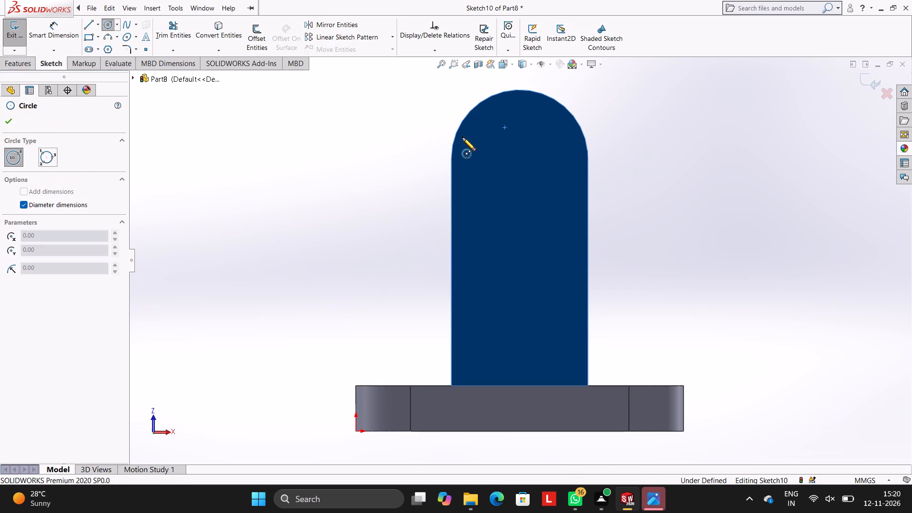
click(519, 158)
text(12)
key(Return)
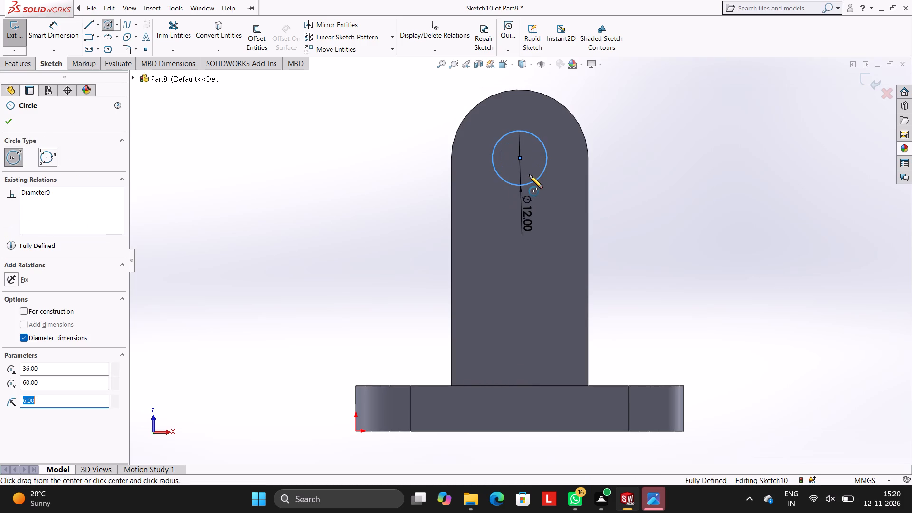
key(Escape)
key(Escape)
key(Escape)
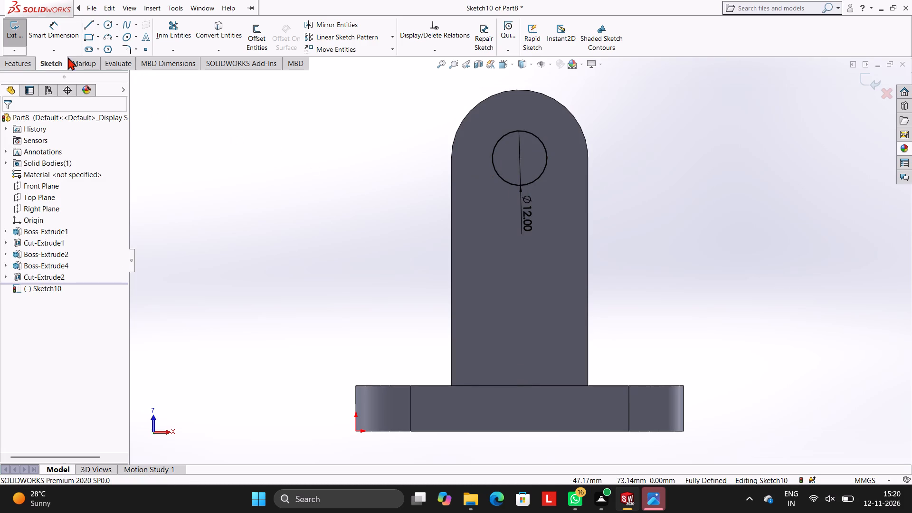
Cut-extrude the 12 mm circle 20 mm blind through the arm and boss.
click(13, 60)
click(170, 31)
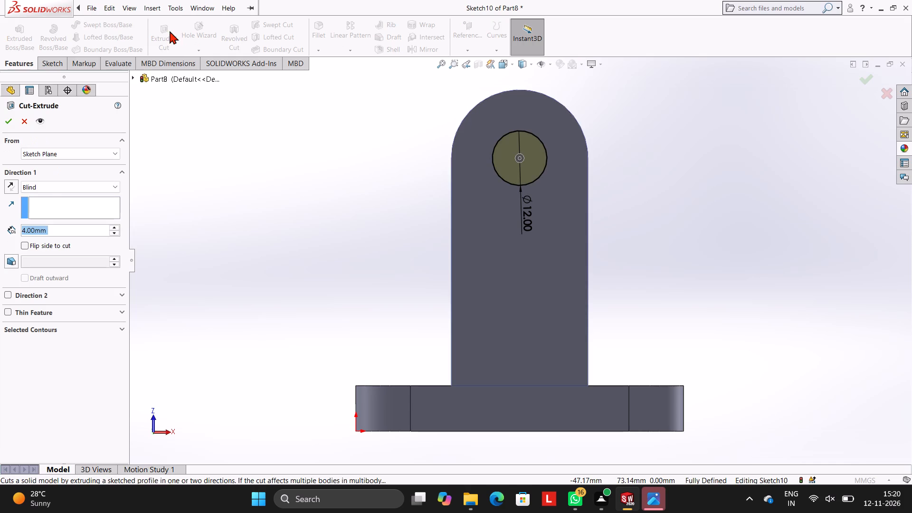
text(20)
key(Return)
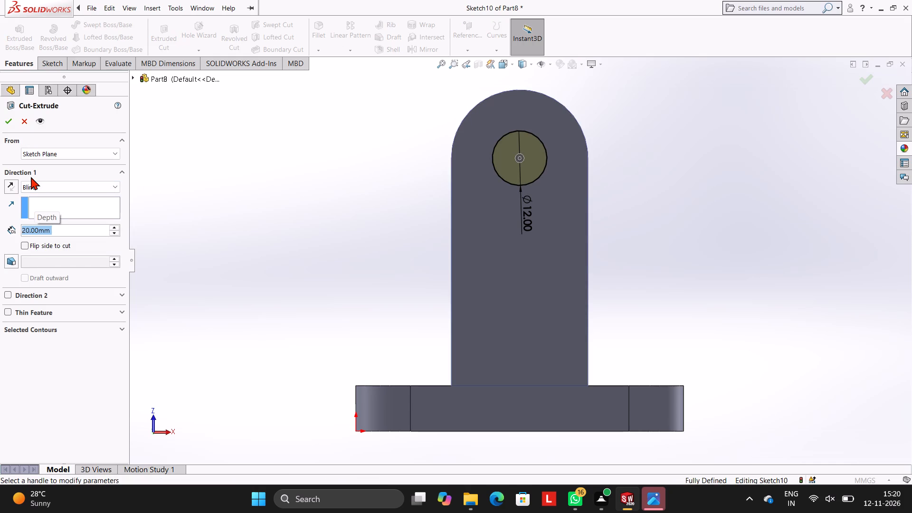
click(12, 120)
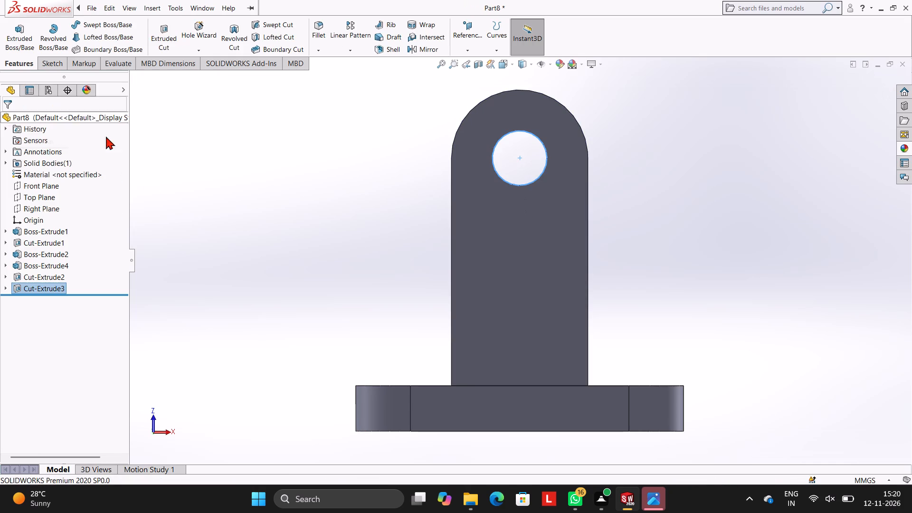
click(284, 163)
On the arm's thinned flat face, sketch a concave 15 mm radius arc from the arm's left edge to the plate's top edge.
scroll(284, 163, up, 2)
middle_drag(619, 179, 578, 224)
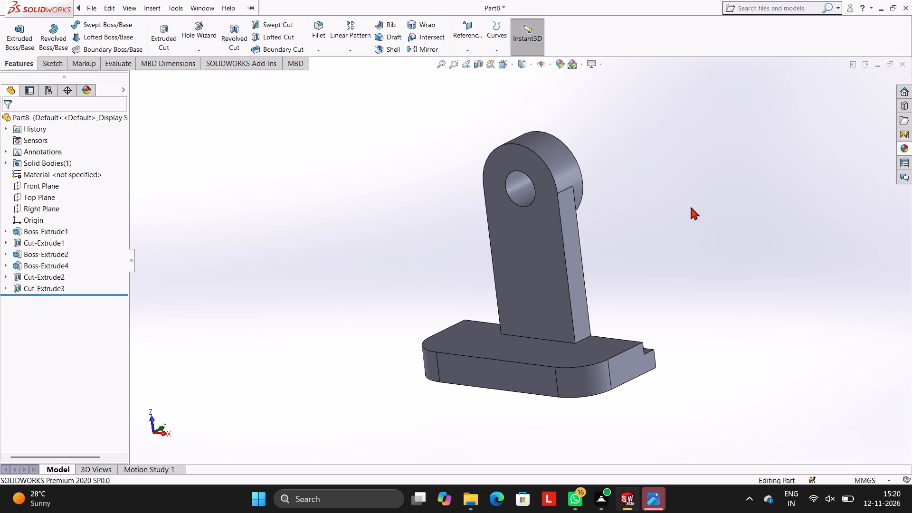
click(534, 269)
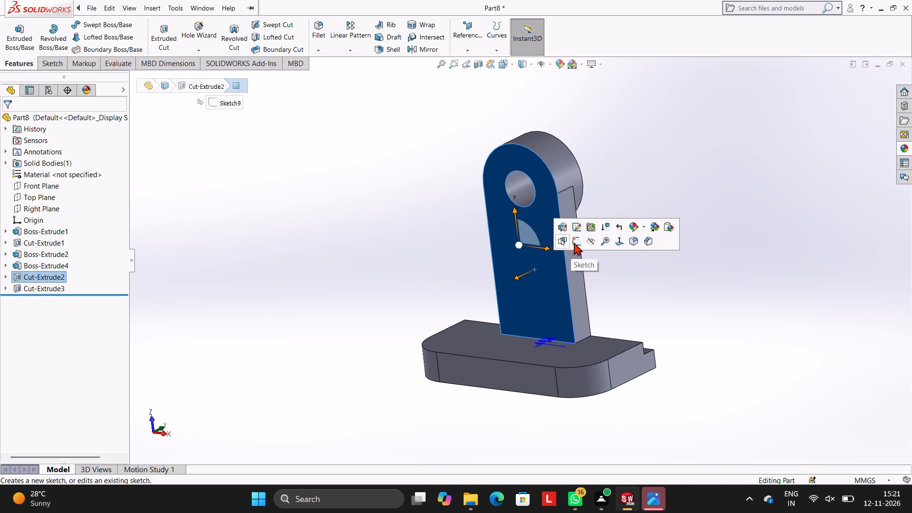
click(574, 242)
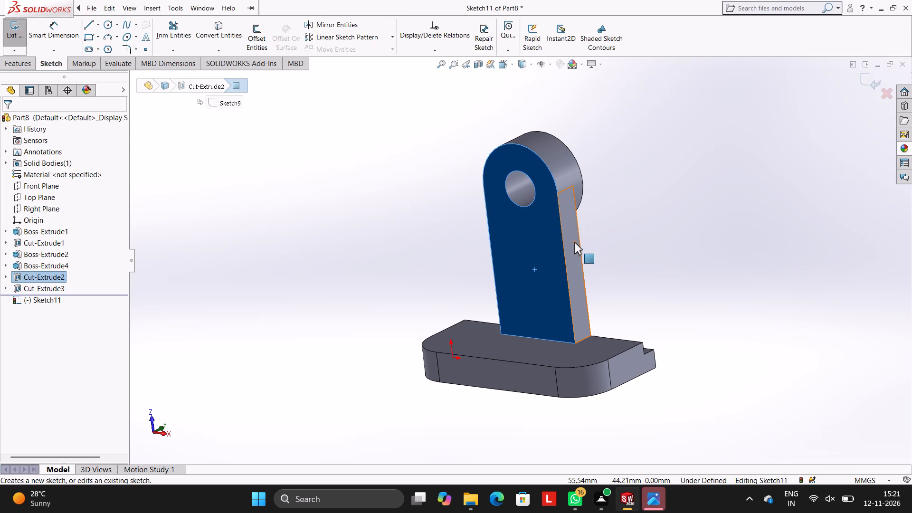
key(ctrl+8)
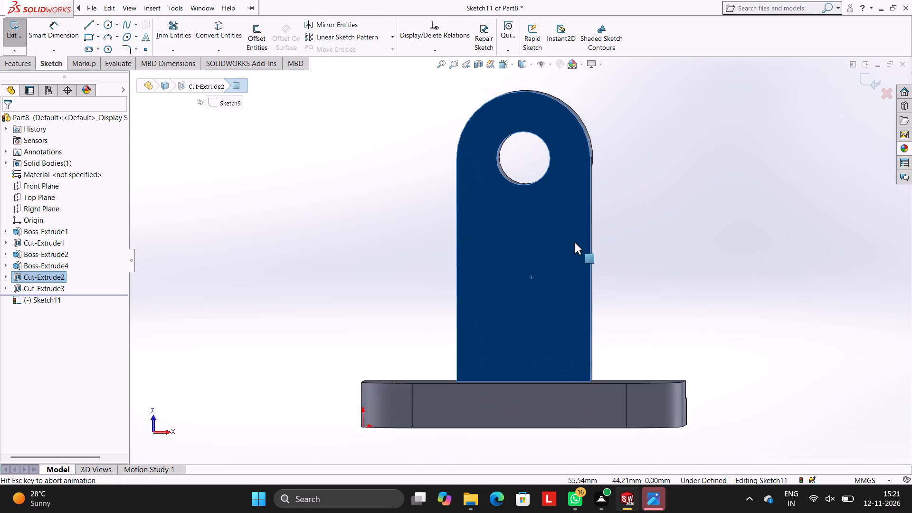
click(104, 39)
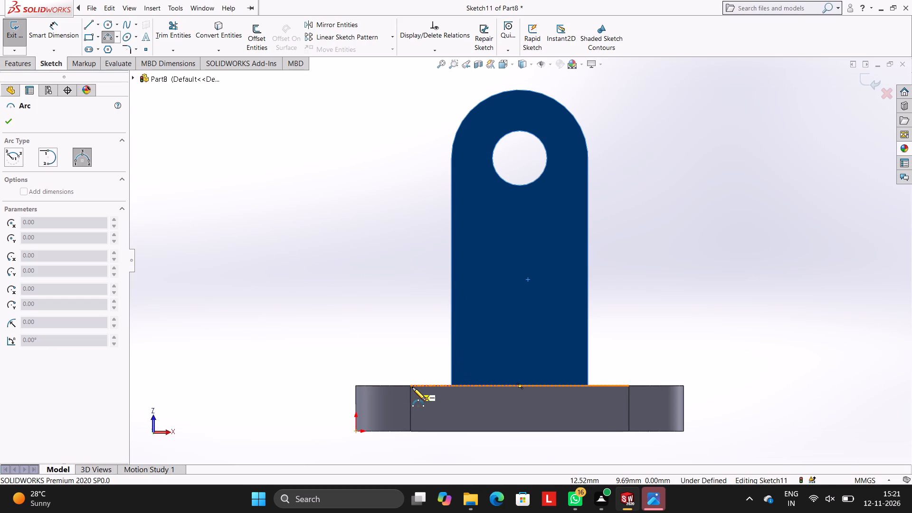
click(451, 318)
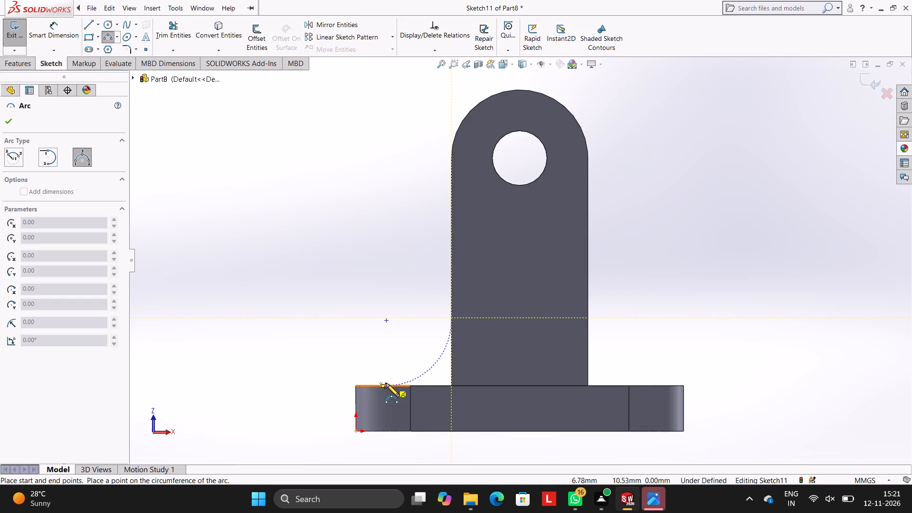
click(383, 383)
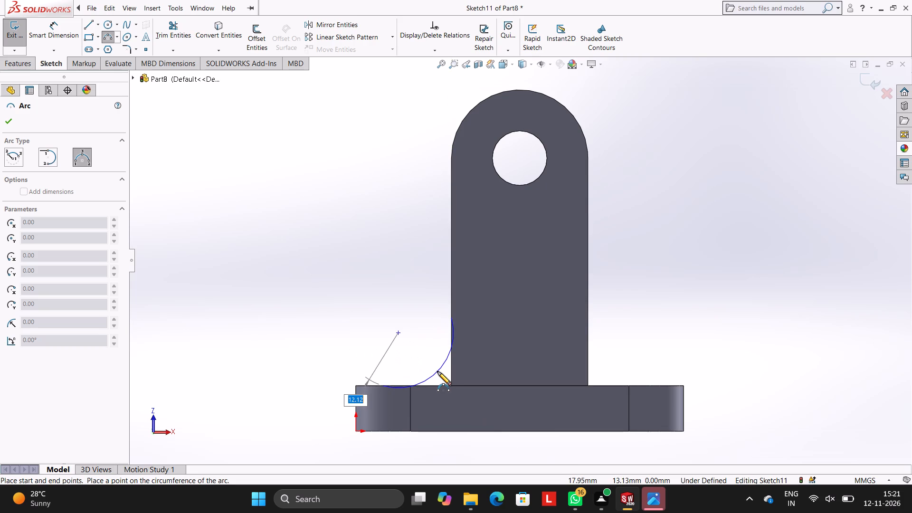
text(15)
key(Return)
key(Escape)
key(Escape)
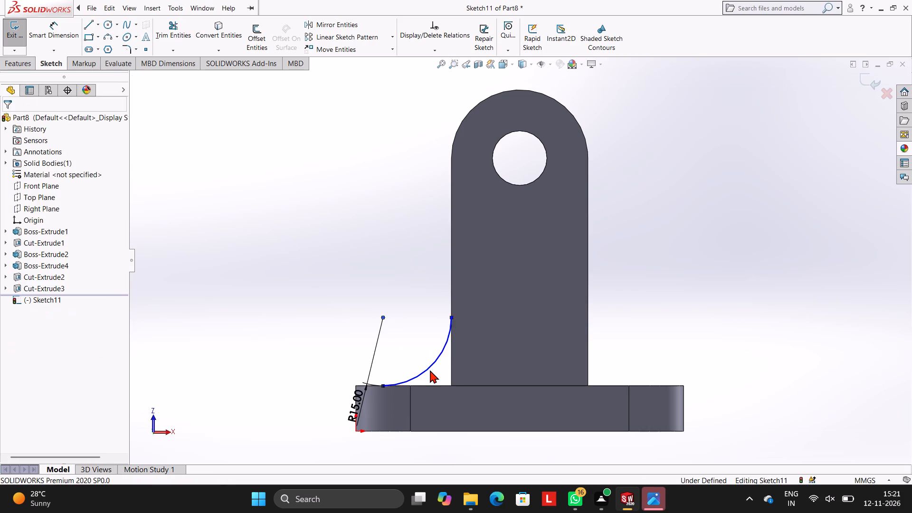
key(Escape)
key(Escape)
key(Escape)
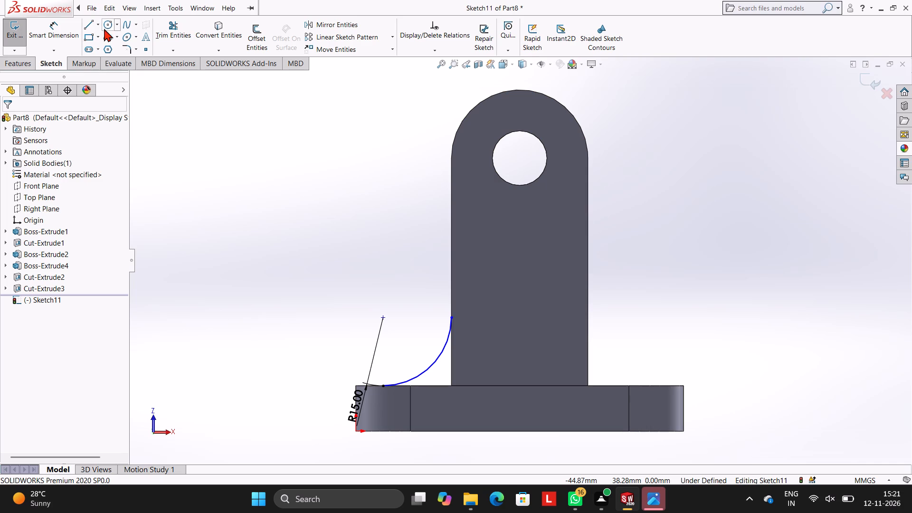
Sketch a matching concave 15 mm radius arc between the arm's right edge and the plate's top edge.
click(111, 34)
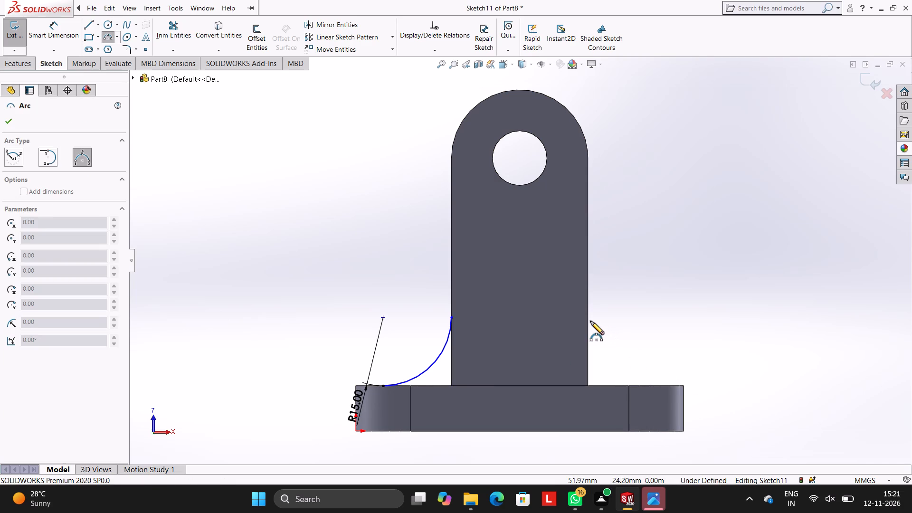
click(587, 316)
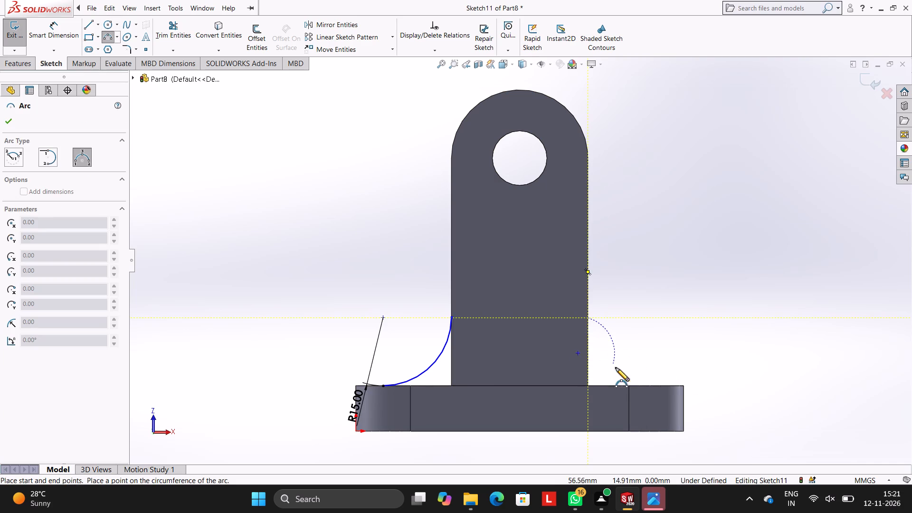
click(657, 385)
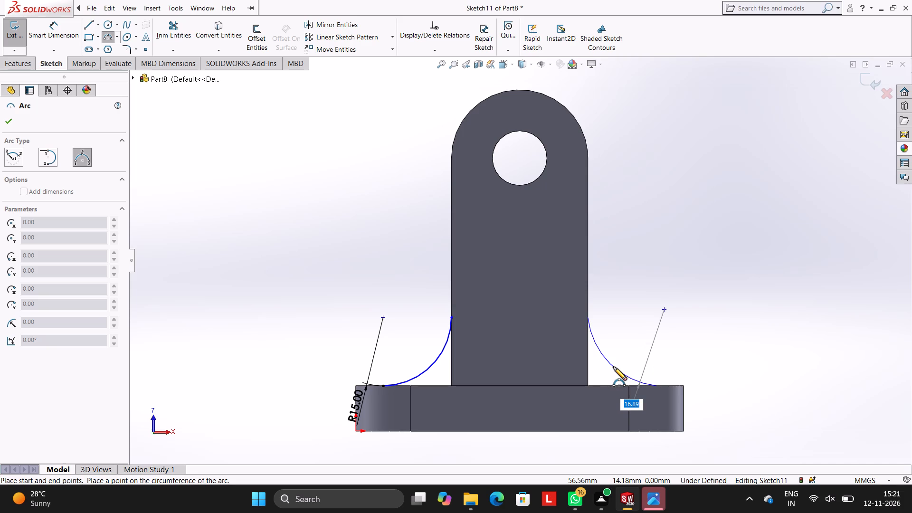
text(15)
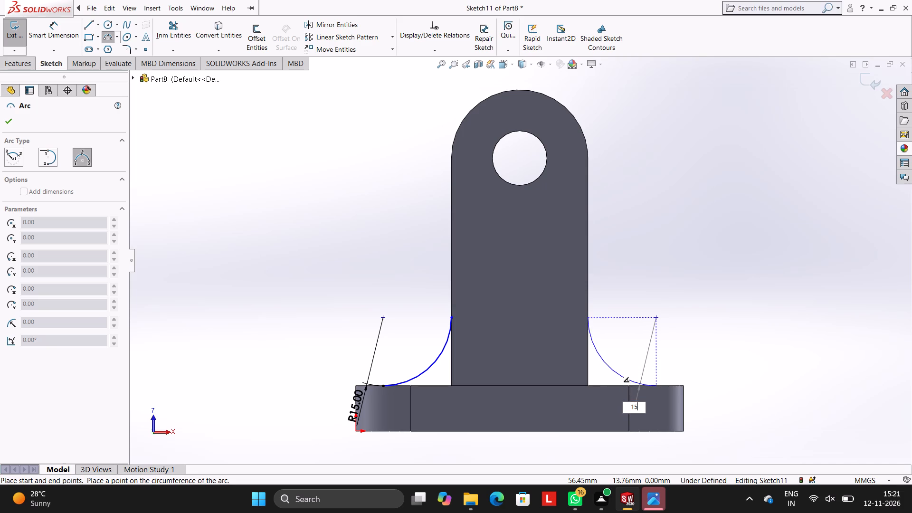
key(Return)
key(Escape)
key(Escape)
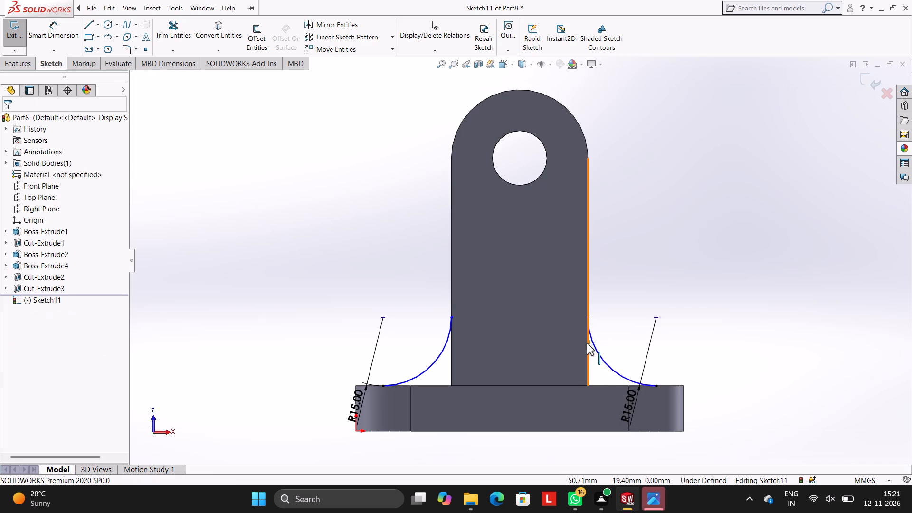
Make the right arc tangent to the arm's side edge and to the plate's top edge.
click(594, 341)
ctrl+click(589, 305)
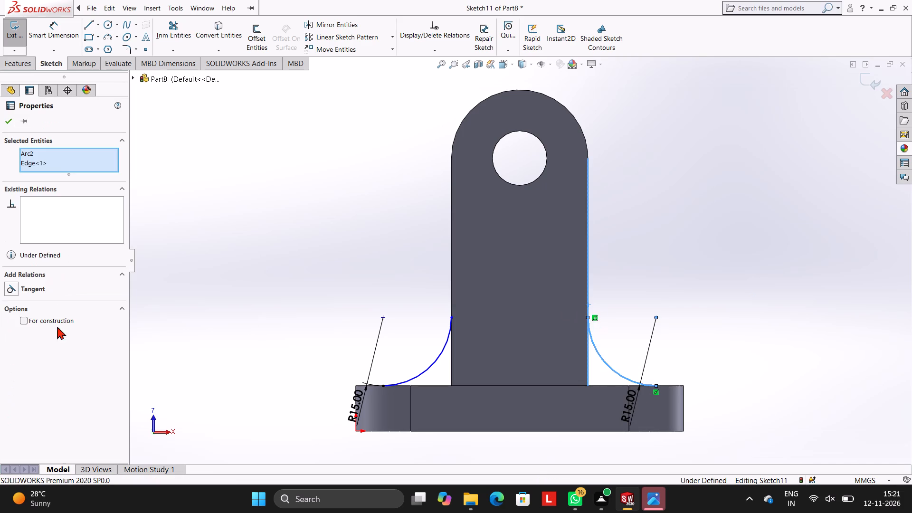
ctrl+click(35, 287)
key(Escape)
key(Escape)
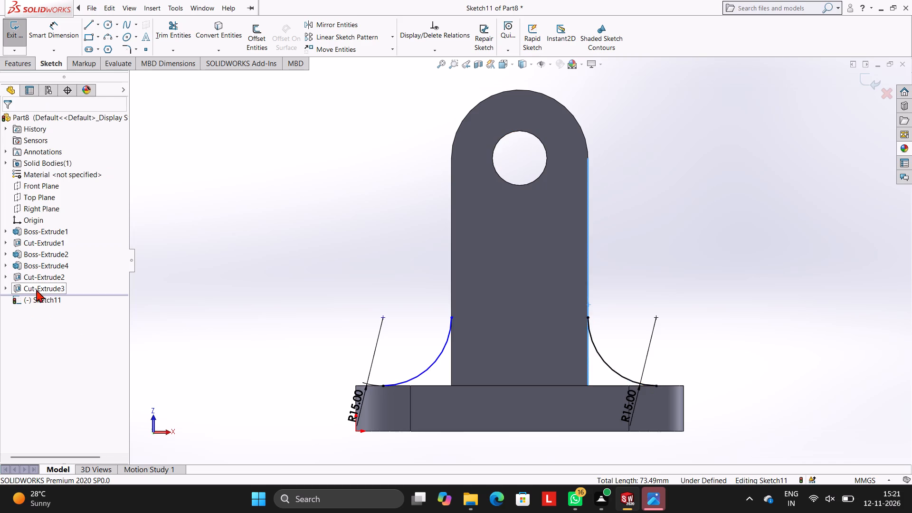
key(Escape)
click(619, 373)
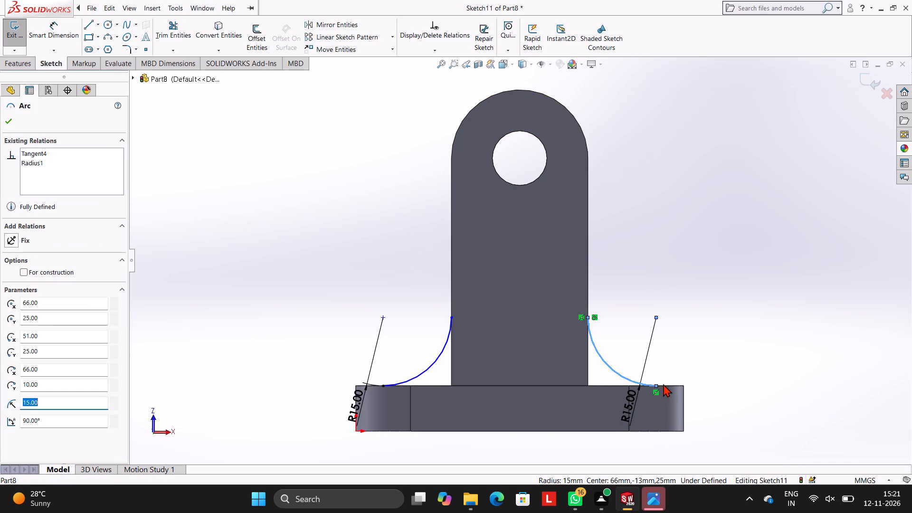
ctrl+click(666, 384)
ctrl+click(37, 286)
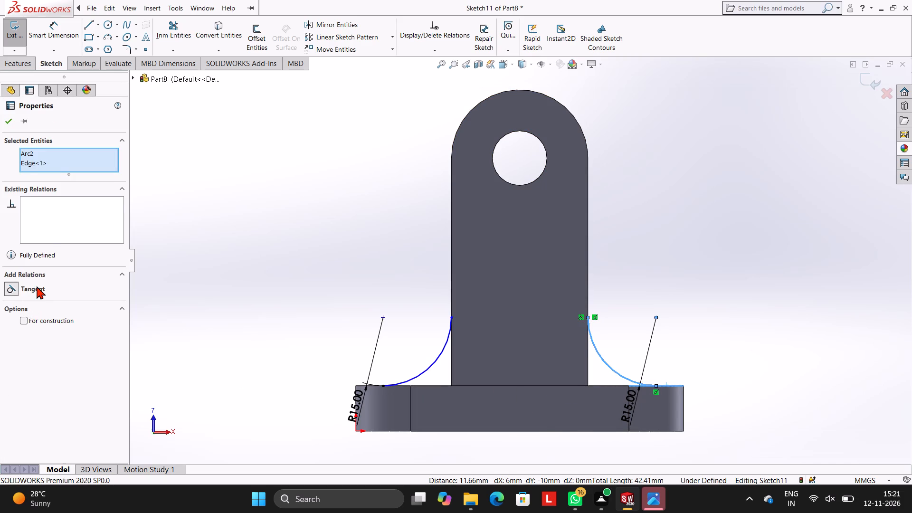
key(Escape)
key(Escape)
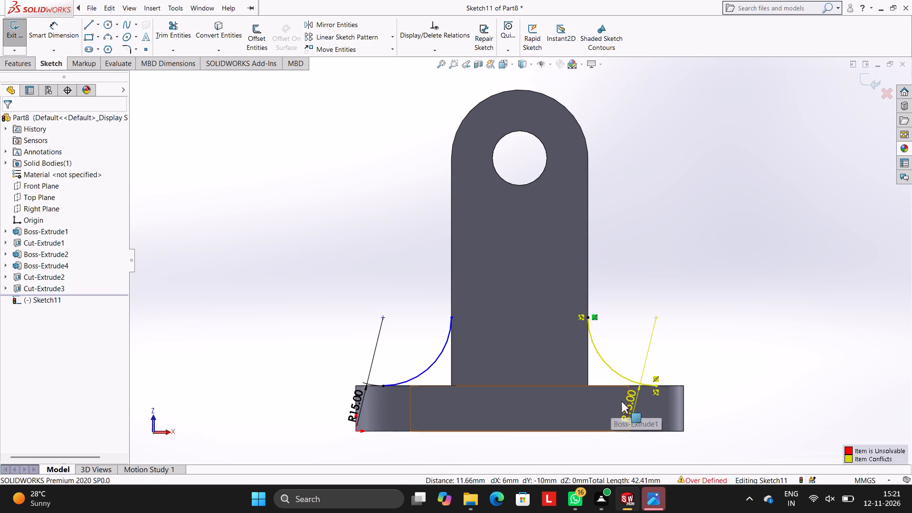
Delete the radius dimension of the right arc.
right_click(633, 389)
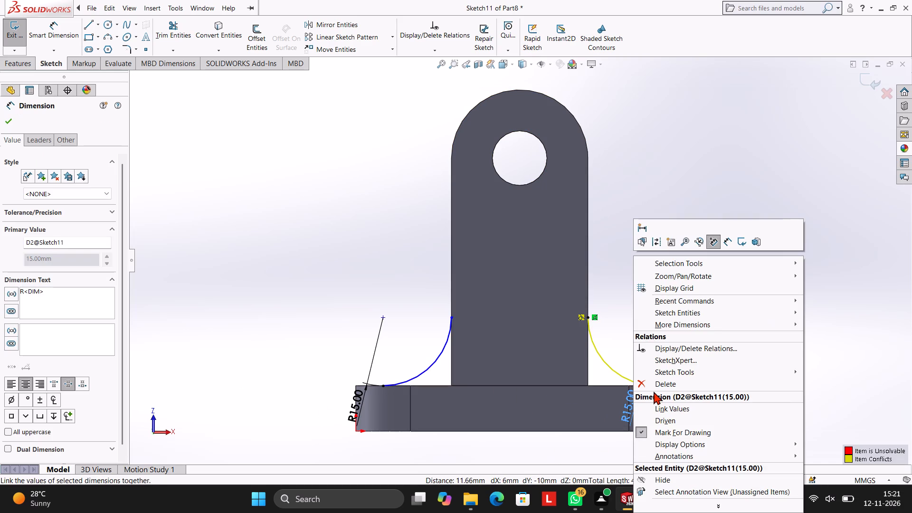
click(654, 383)
Make the left arc tangent to the arm's left side edge and to the plate's top edge.
scroll(677, 396, up, 3)
scroll(677, 396, down, 4)
scroll(465, 213, up, 2)
scroll(464, 209, down, 4)
scroll(391, 269, up, 3)
scroll(391, 263, down, 3)
scroll(303, 238, up, 3)
scroll(300, 227, down, 3)
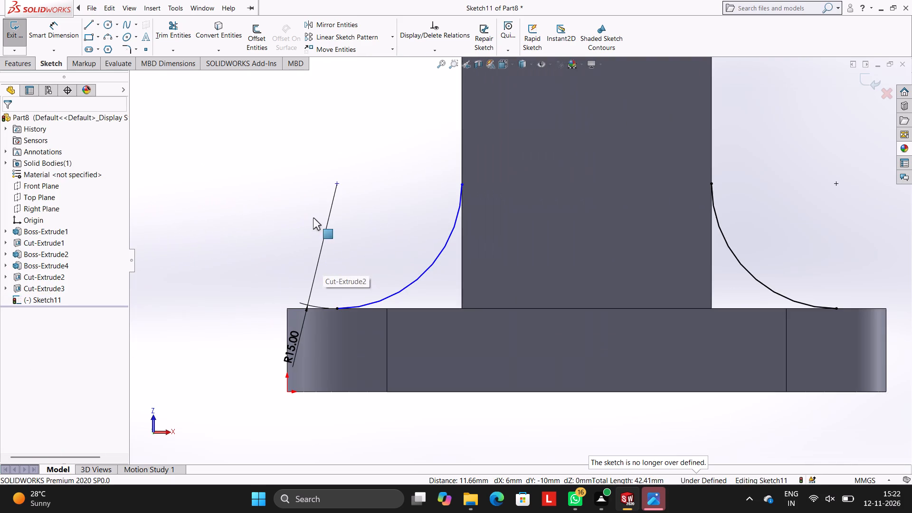
click(447, 242)
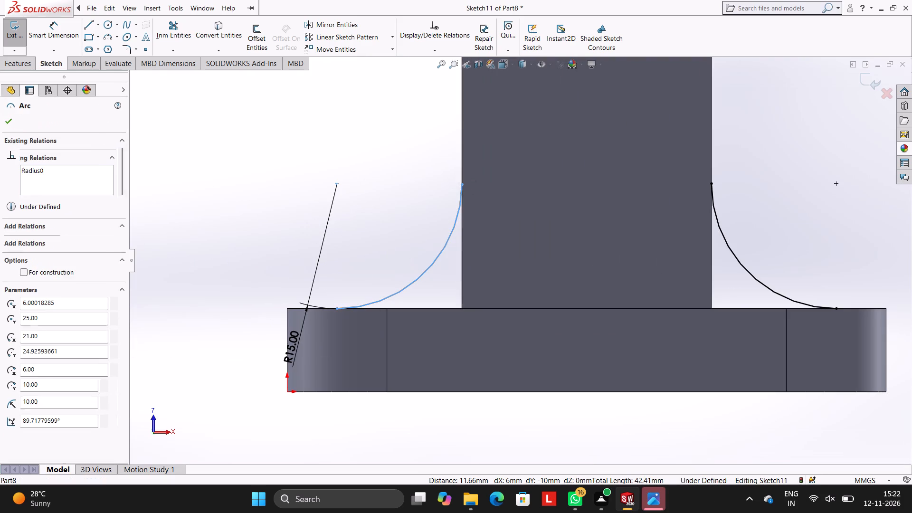
ctrl+click(460, 159)
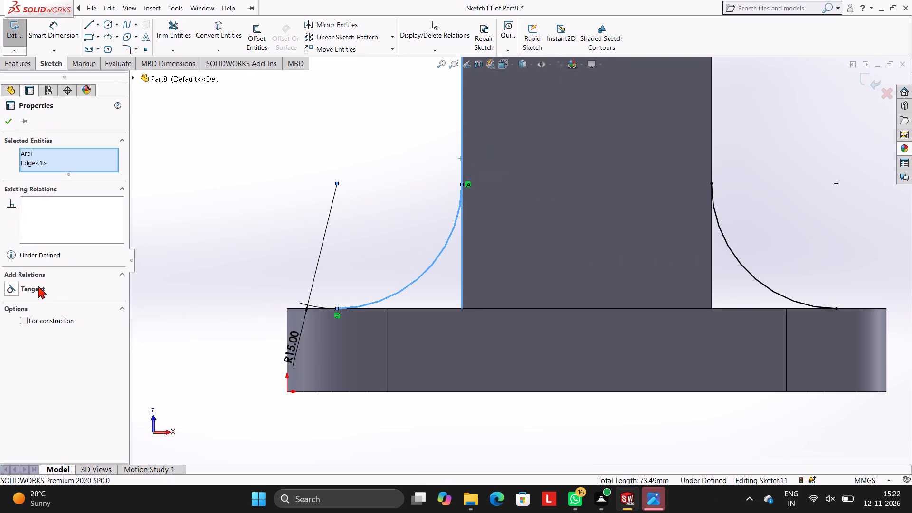
ctrl+click(38, 292)
key(Escape)
key(Escape)
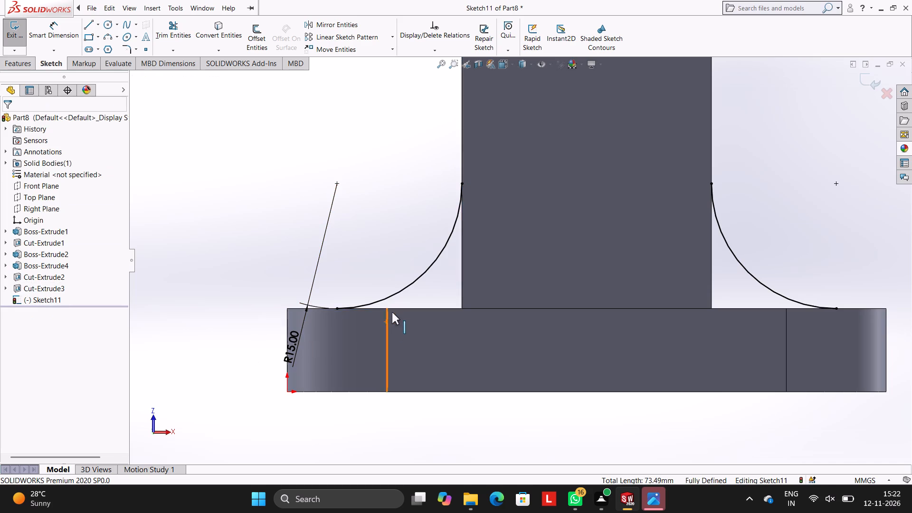
click(387, 298)
ctrl+click(308, 309)
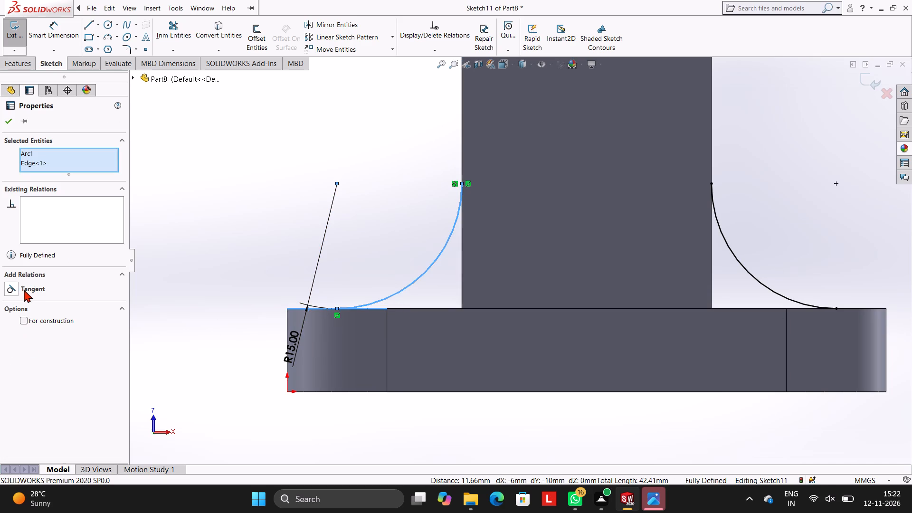
ctrl+click(24, 289)
key(Escape)
key(Escape)
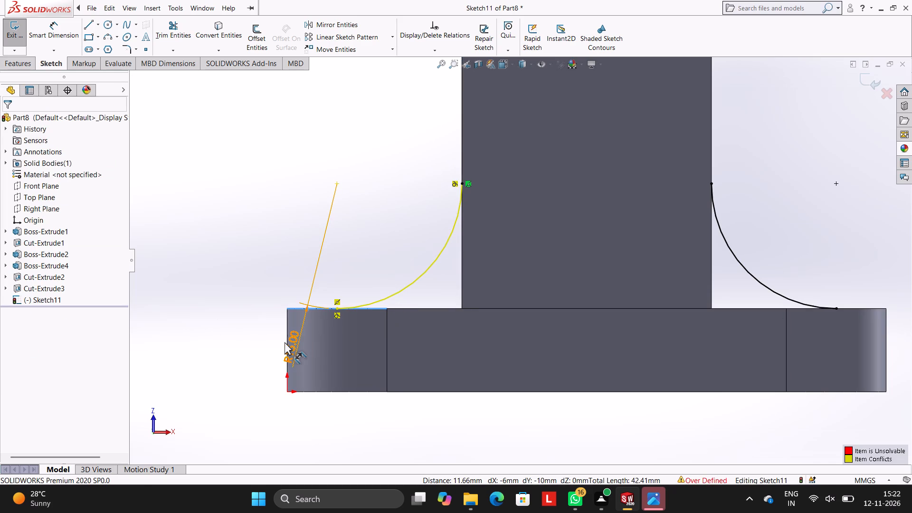
Delete the radius dimension of the left arc.
right_click(285, 342)
click(317, 382)
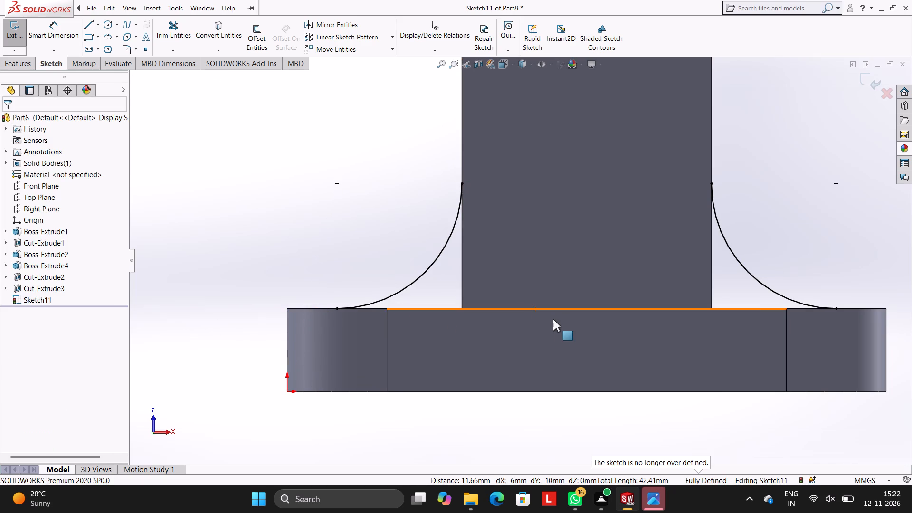
Close the left fillet profile with a 15 mm horizontal line along the plate's top and a vertical line up the arm's edge.
scroll(597, 309, up, 3)
scroll(602, 265, up, 4)
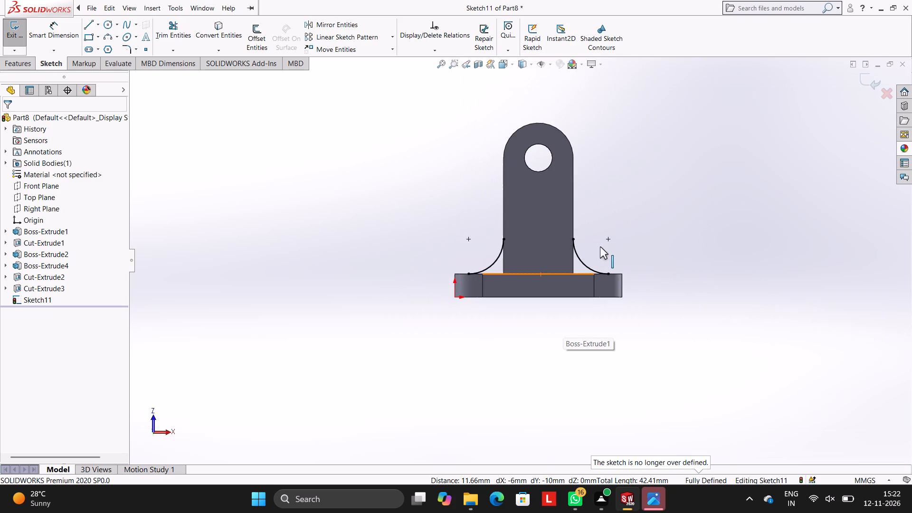
scroll(534, 243, down, 5)
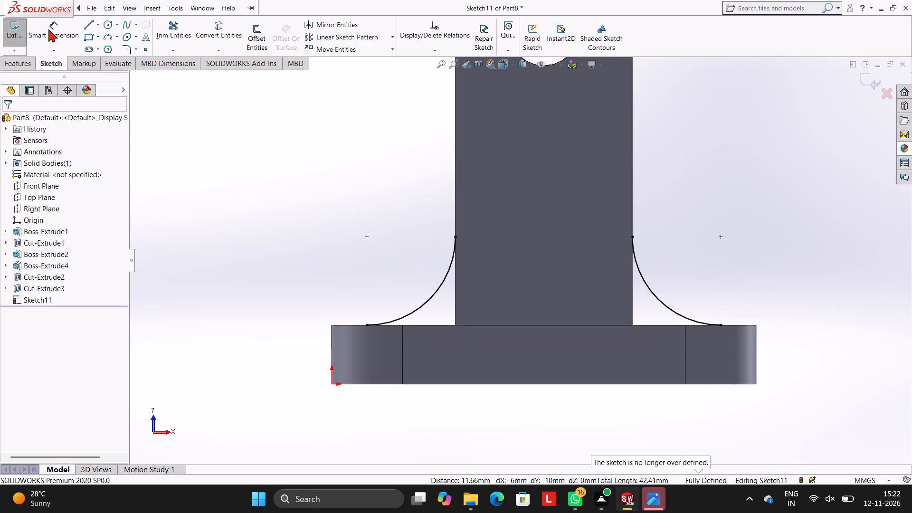
click(275, 111)
click(89, 25)
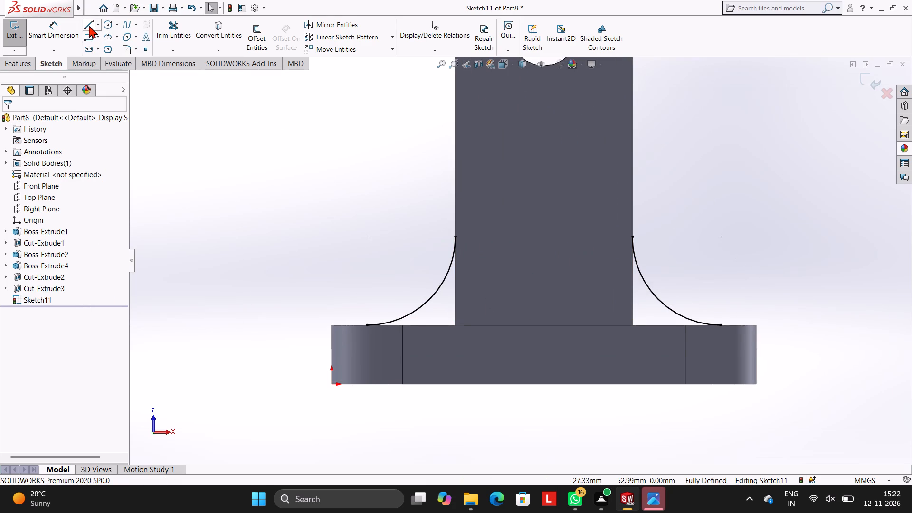
scroll(338, 294, down, 3)
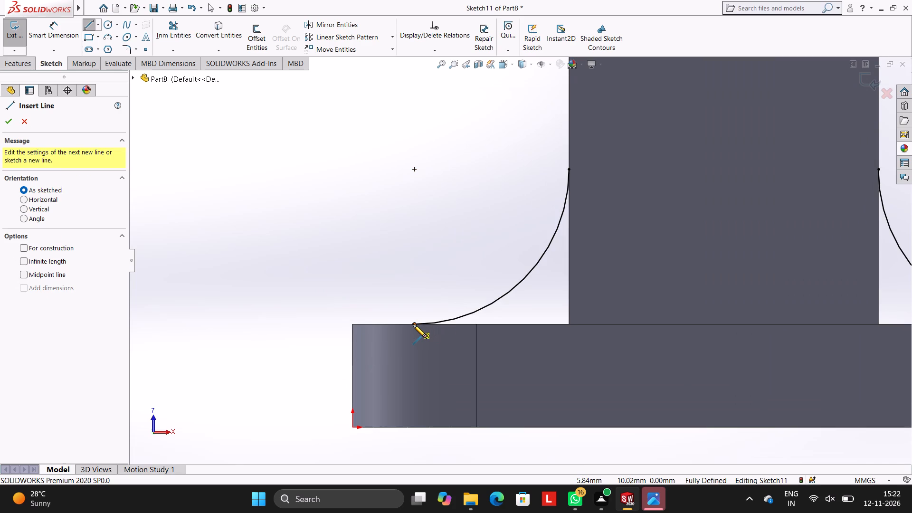
click(413, 324)
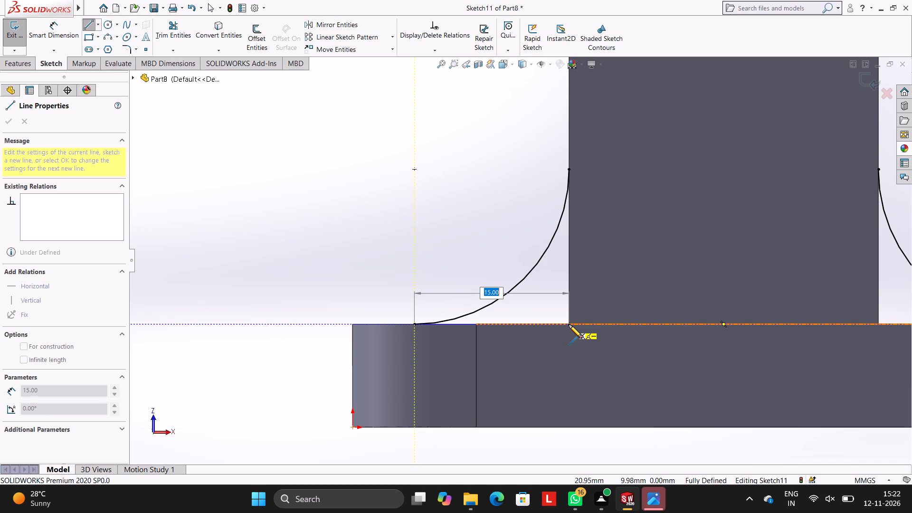
text(15)
key(Return)
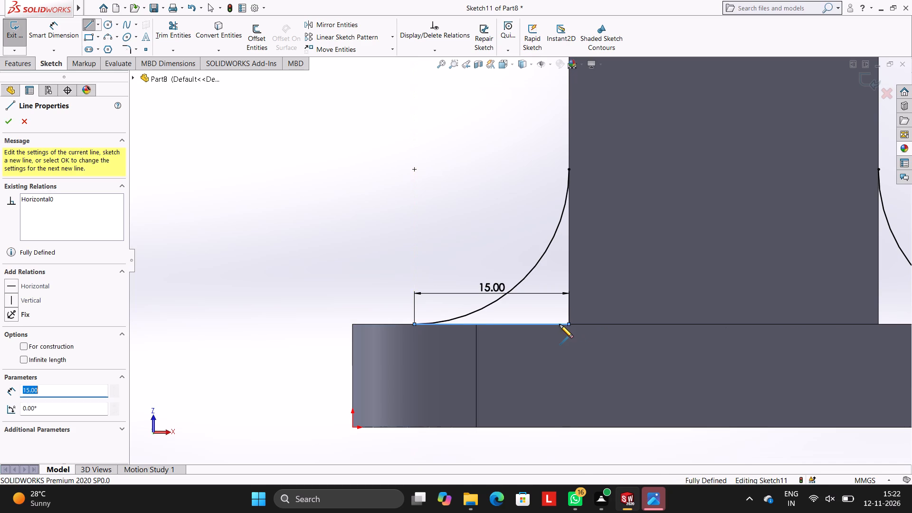
click(569, 169)
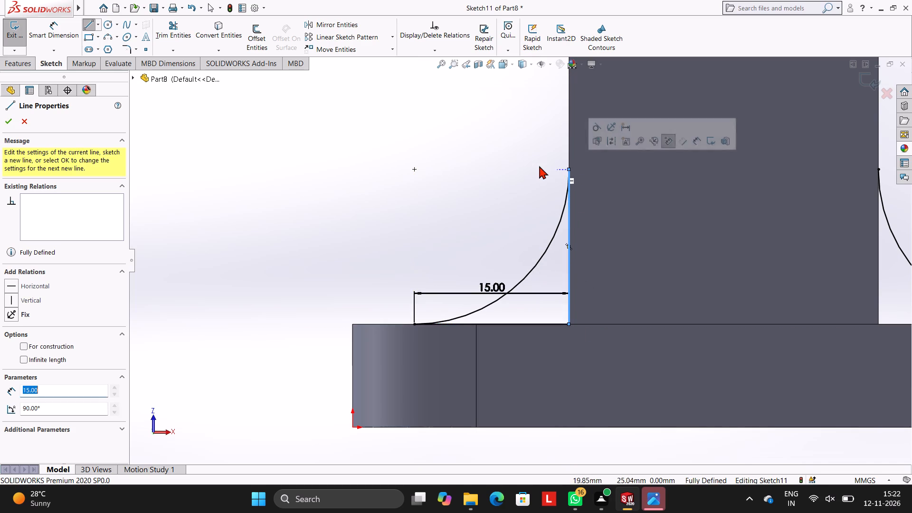
key(Escape)
key(Escape)
key(Escape)
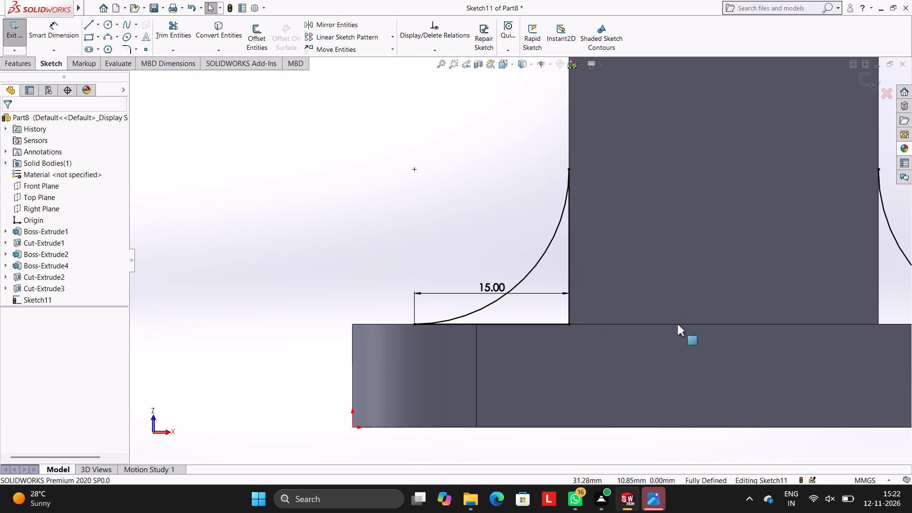
Close the right fillet profile with a vertical line down the arm's edge and a horizontal line along the plate's top to the arc's end.
scroll(709, 364, up, 3)
scroll(733, 325, down, 2)
scroll(726, 308, up, 3)
scroll(731, 290, down, 3)
scroll(673, 235, up, 3)
scroll(621, 186, down, 4)
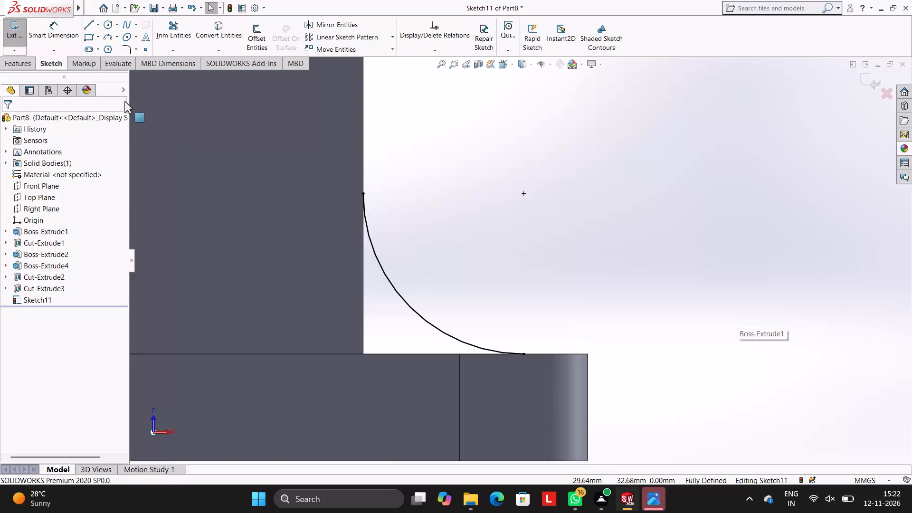
click(86, 26)
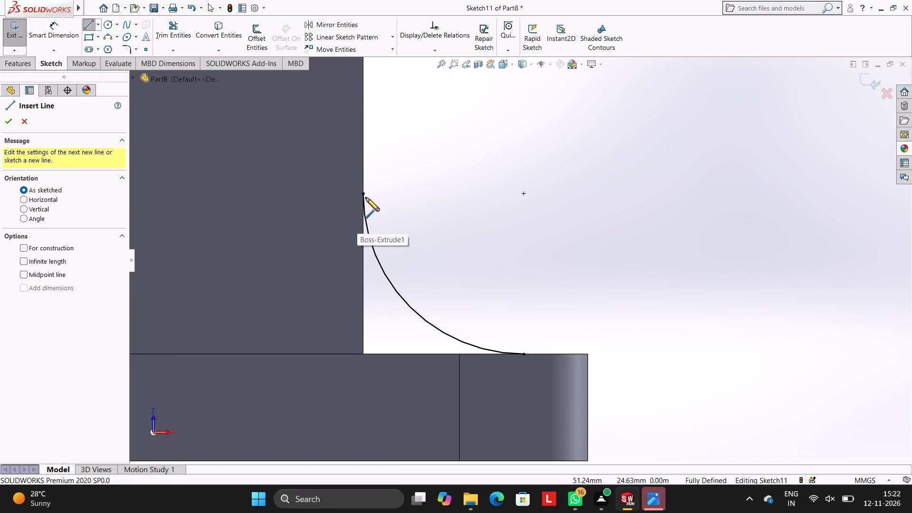
click(362, 192)
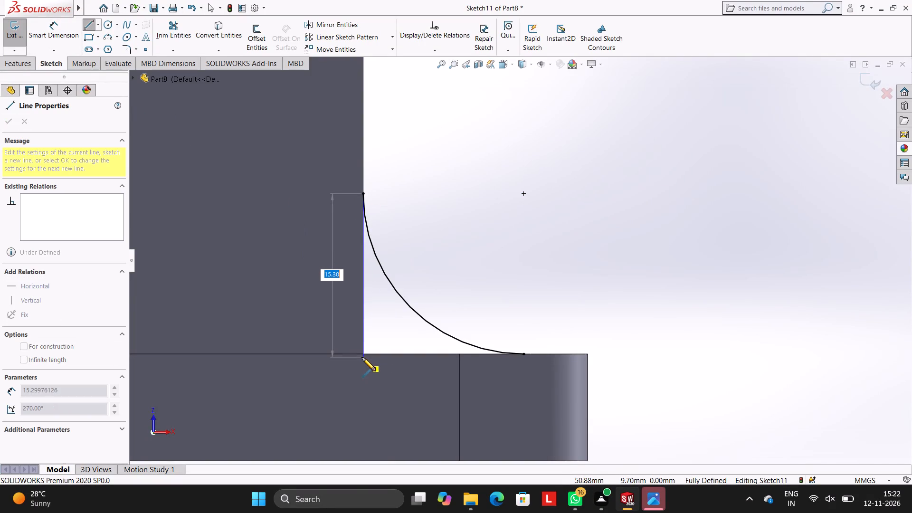
click(364, 355)
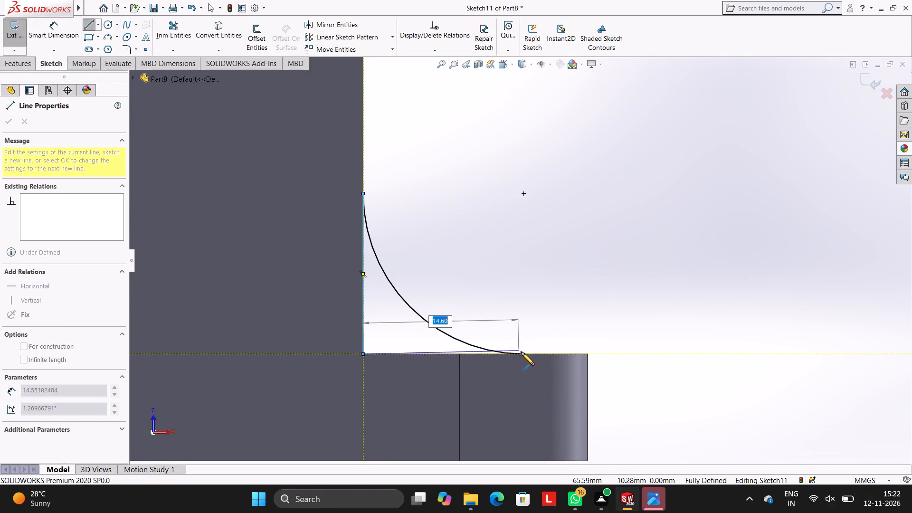
click(525, 353)
key(Escape)
key(Escape)
key(Escape)
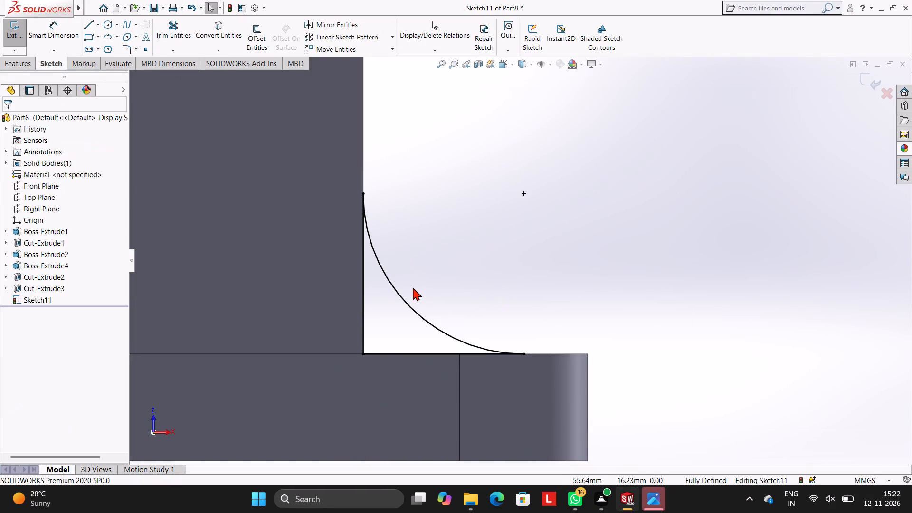
key(Escape)
Start a blind boss extrusion of both fillet profiles with the direction reversed, into the arm's thickness.
scroll(413, 287, up, 8)
scroll(503, 218, down, 2)
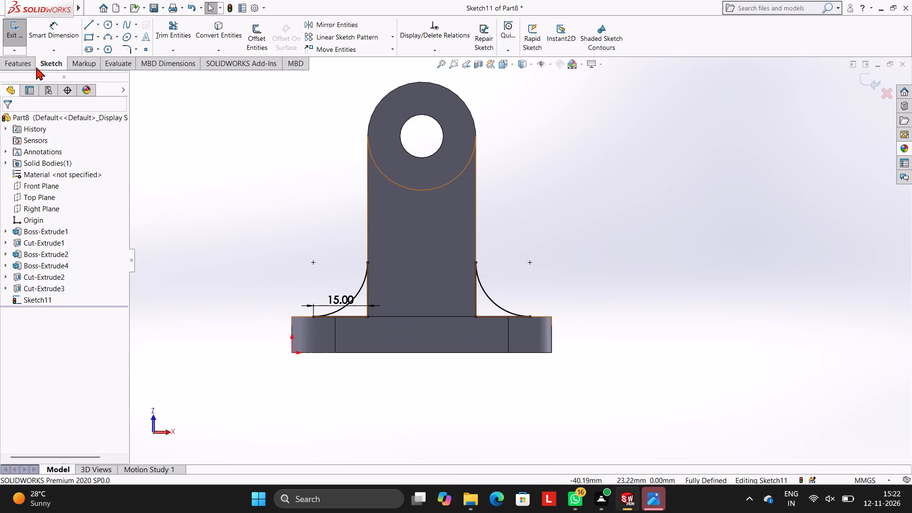
click(23, 66)
click(24, 24)
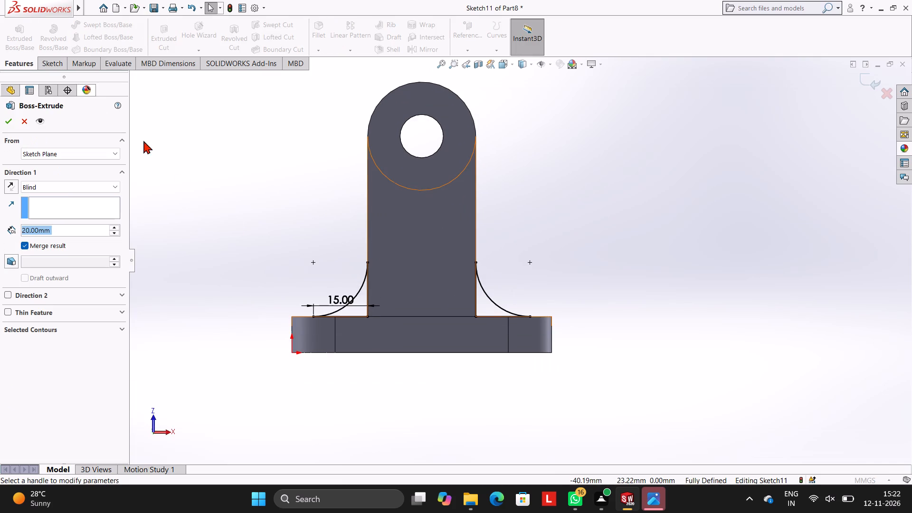
scroll(322, 258, up, 1)
middle_drag(320, 253, 372, 338)
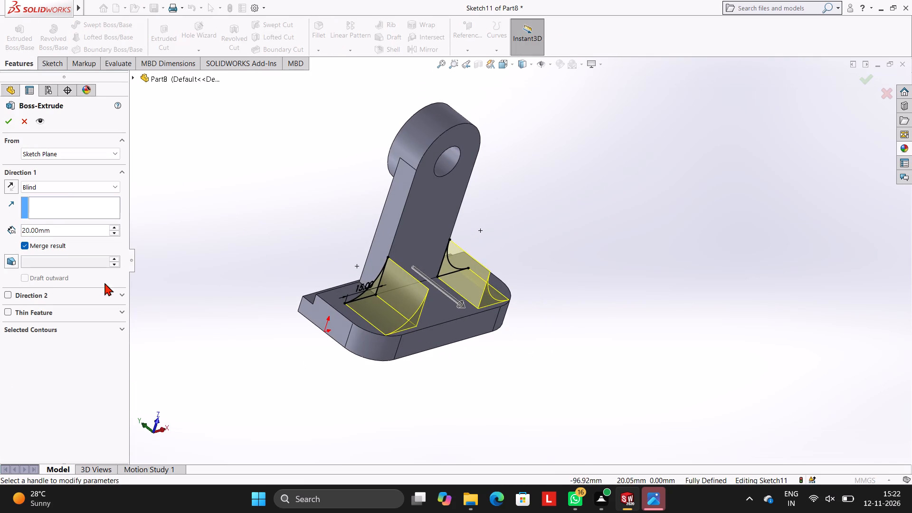
click(12, 185)
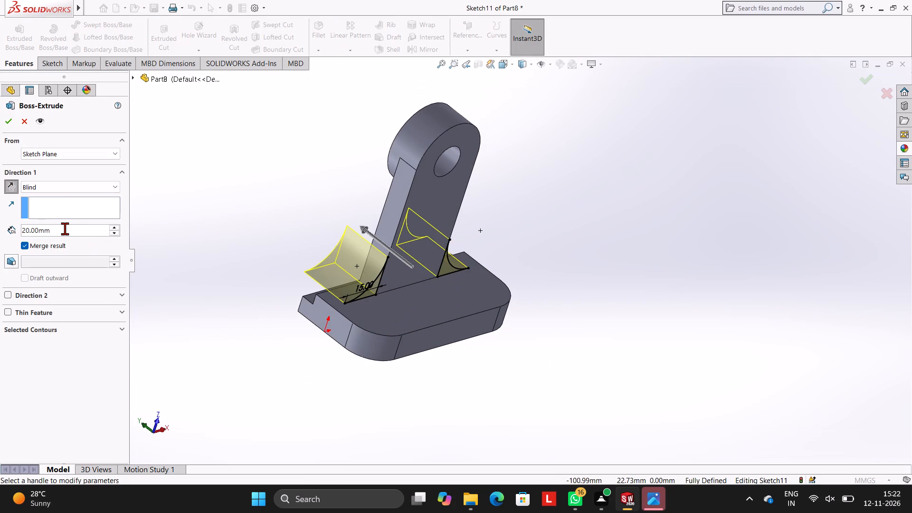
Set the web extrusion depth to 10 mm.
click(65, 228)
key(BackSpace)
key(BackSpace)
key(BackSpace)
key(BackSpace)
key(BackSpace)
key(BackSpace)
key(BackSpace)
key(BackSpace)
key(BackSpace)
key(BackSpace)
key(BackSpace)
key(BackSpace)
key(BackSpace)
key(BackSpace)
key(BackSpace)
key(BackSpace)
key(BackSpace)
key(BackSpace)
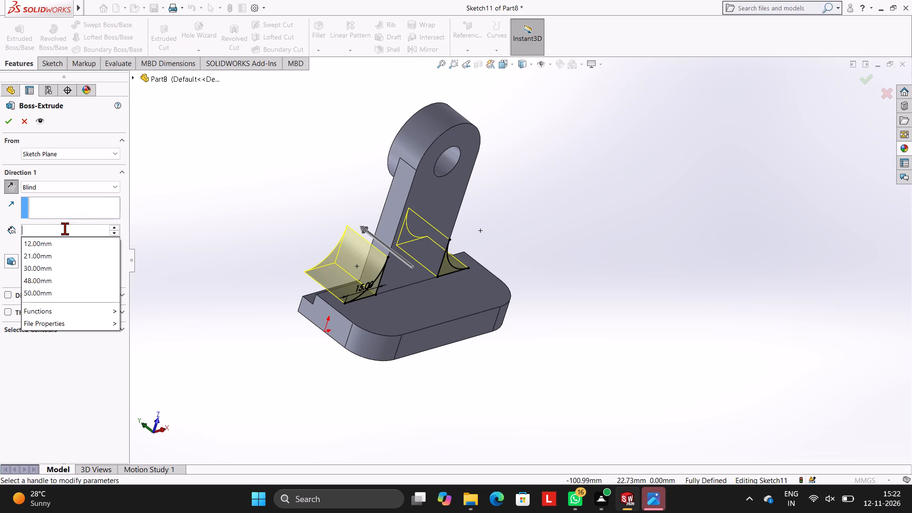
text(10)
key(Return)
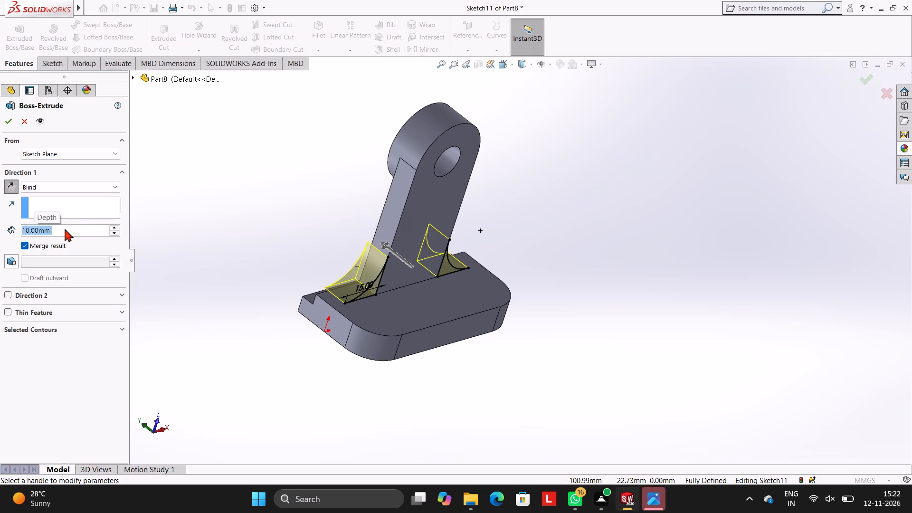
Set the web extrusion depth to 8 mm and complete the boss extrusion, merged with the body.
middle_drag(353, 258, 381, 268)
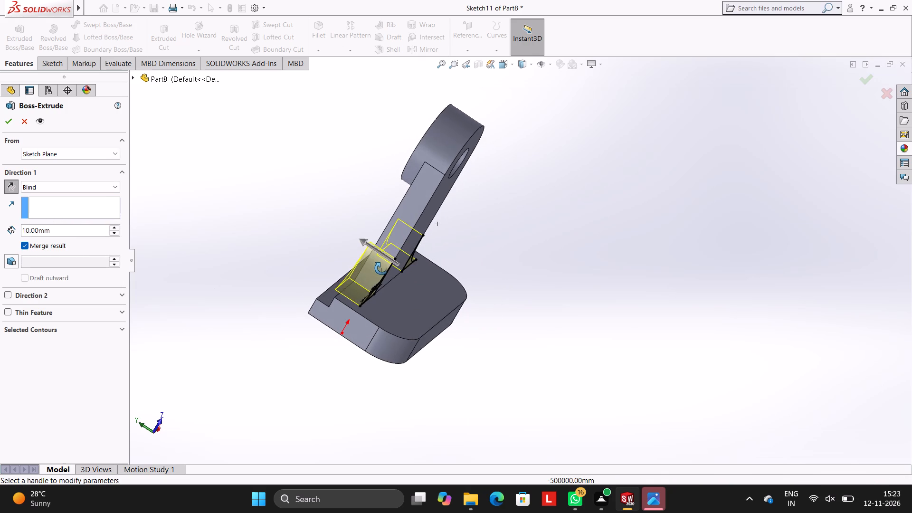
middle_drag(381, 268, 399, 270)
scroll(399, 232, down, 7)
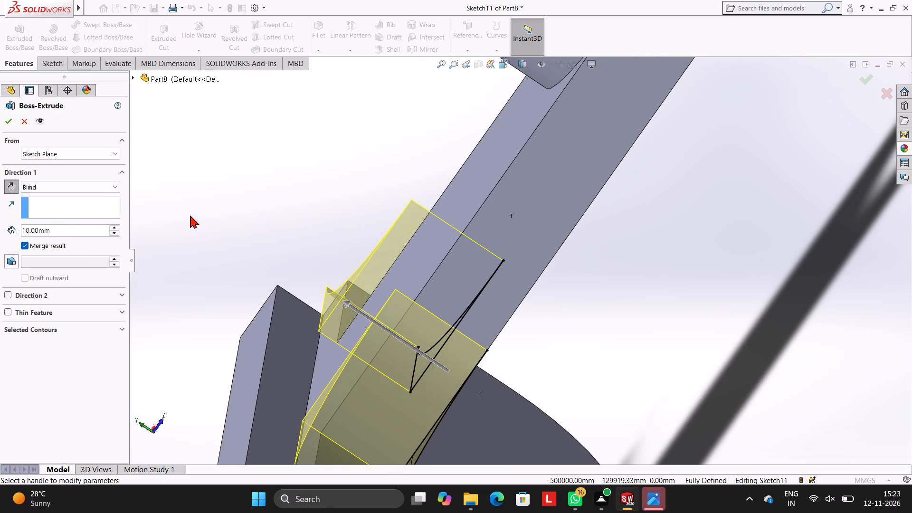
middle_drag(363, 193, 365, 218)
scroll(370, 225, up, 3)
middle_drag(427, 259, 413, 240)
scroll(414, 242, up, 4)
click(62, 226)
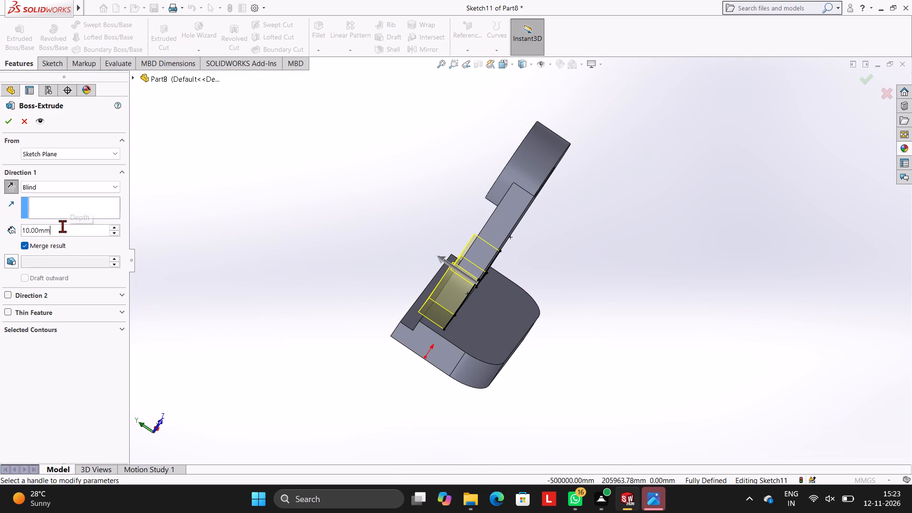
key(BackSpace)
key(BackSpace)
key(BackSpace)
key(BackSpace)
key(BackSpace)
key(BackSpace)
key(BackSpace)
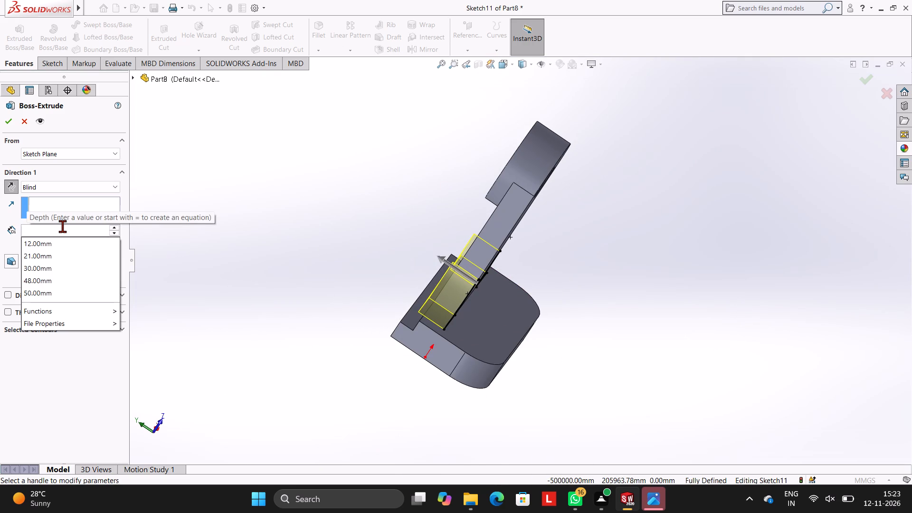
key(8)
key(Return)
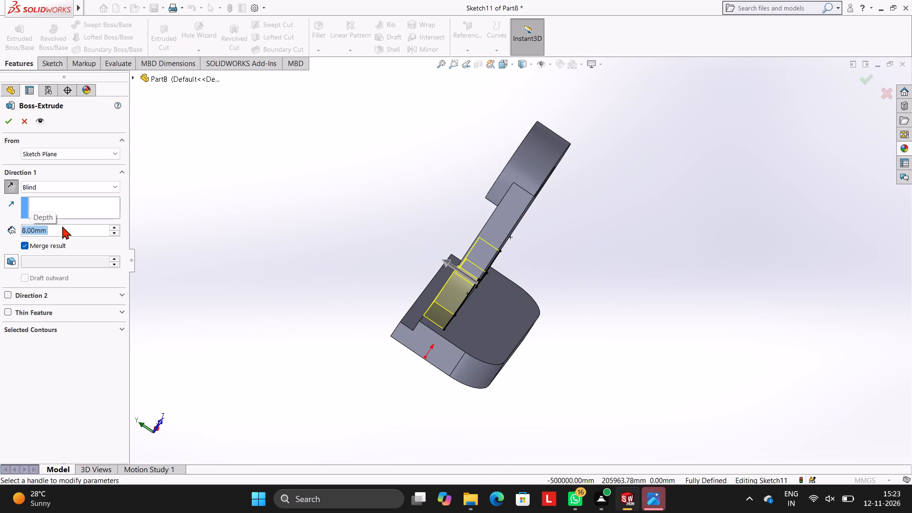
scroll(385, 247, down, 2)
scroll(442, 273, down, 4)
scroll(500, 280, down, 2)
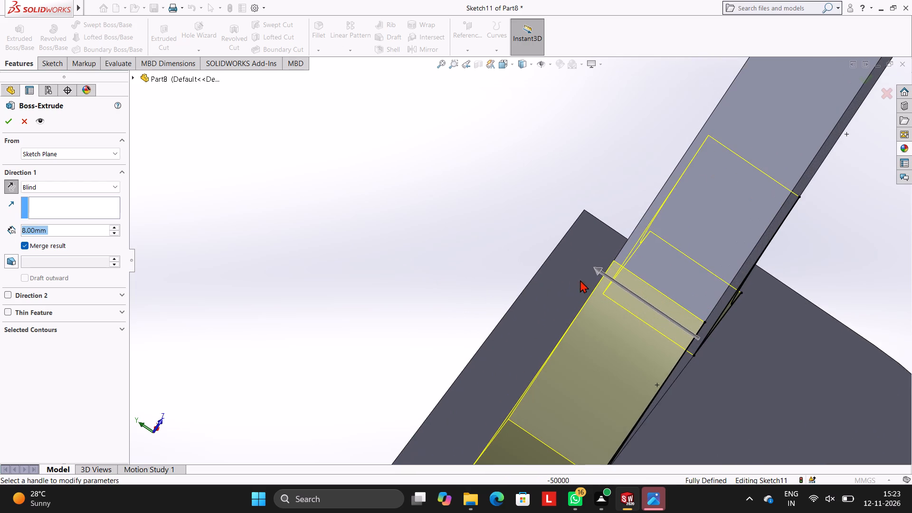
middle_drag(678, 281, 685, 286)
scroll(676, 290, up, 2)
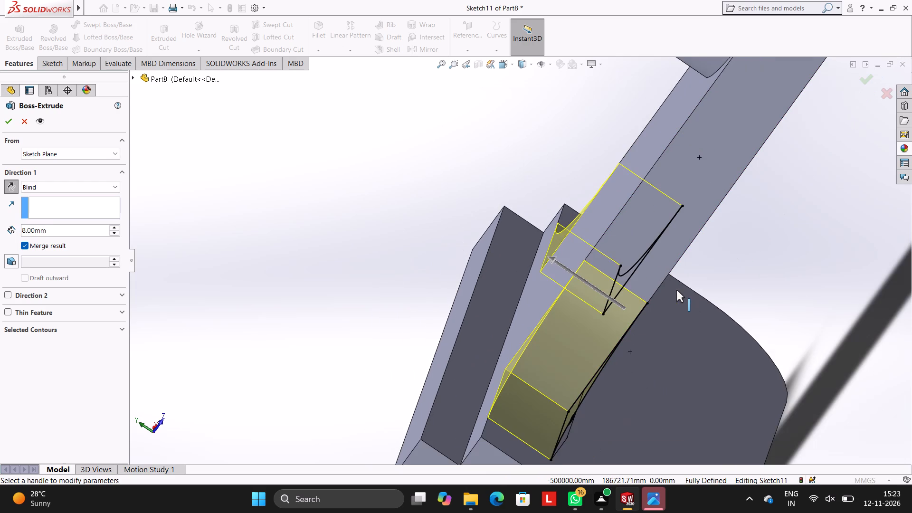
middle_drag(661, 274, 671, 278)
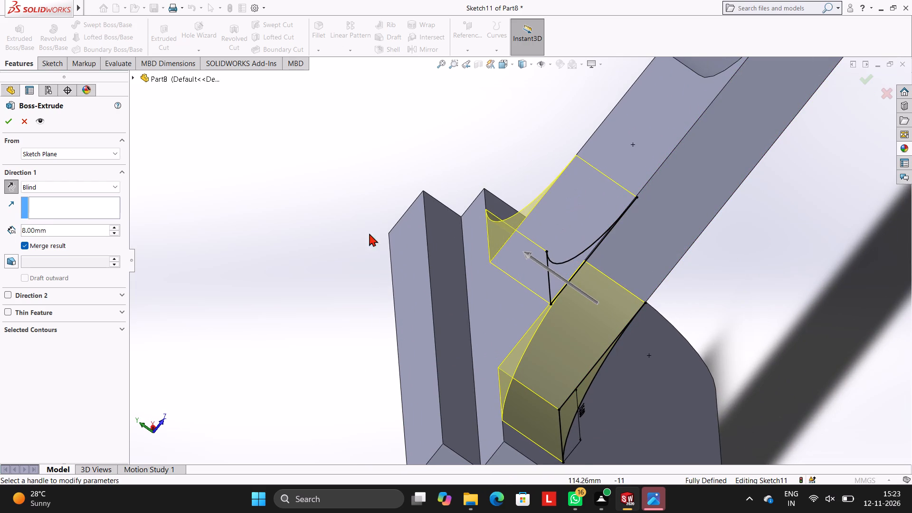
click(5, 124)
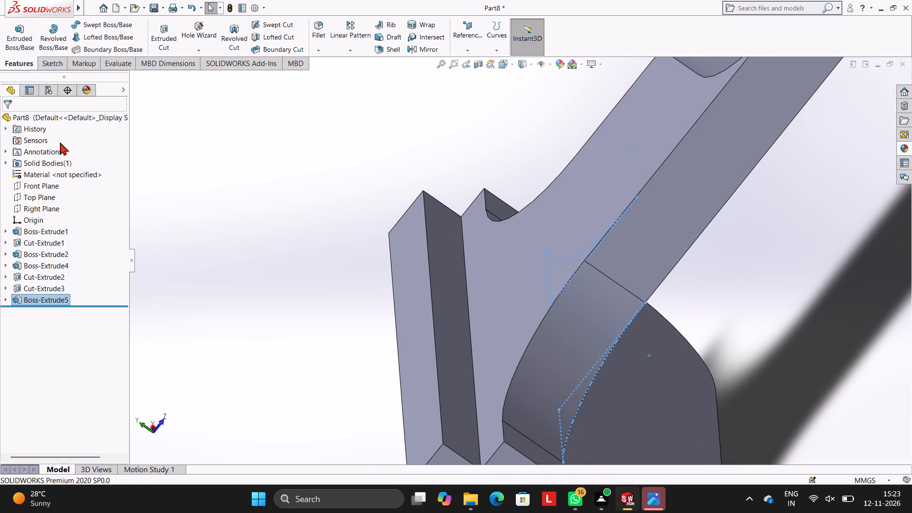
Examine the new webs at the arm's base from several angles.
click(259, 191)
scroll(559, 279, up, 2)
middle_drag(568, 286, 542, 275)
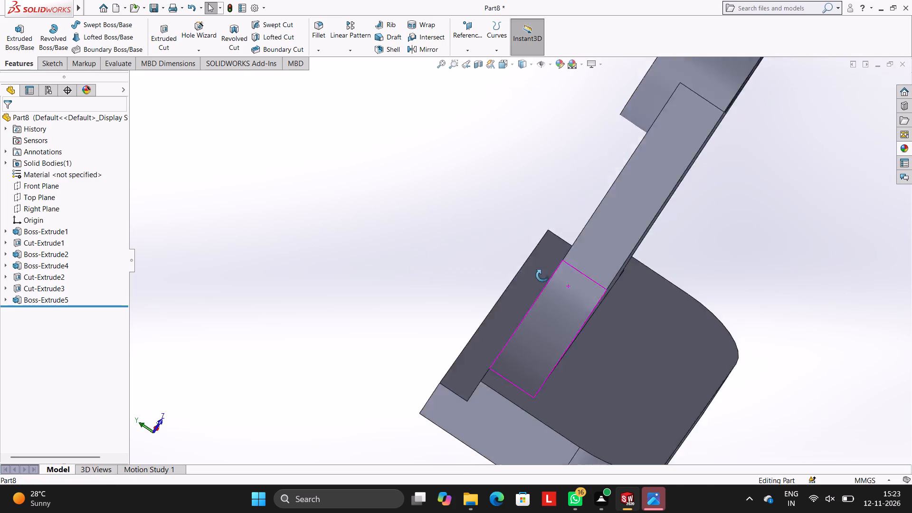
middle_drag(542, 275, 499, 265)
scroll(551, 296, up, 3)
scroll(601, 248, up, 1)
middle_drag(596, 246, 567, 220)
click(703, 183)
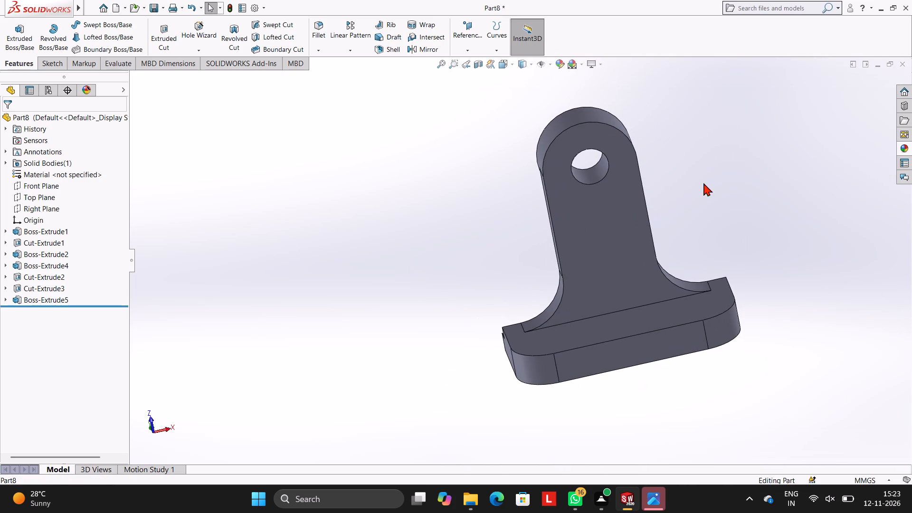
scroll(629, 216, up, 2)
middle_drag(519, 246, 546, 292)
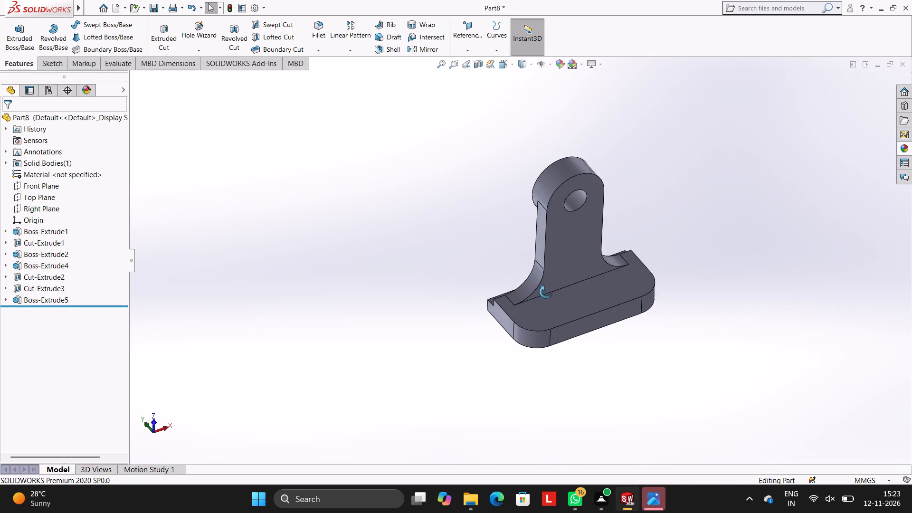
middle_drag(546, 292, 552, 300)
Start a sketch on the plate's top face and draw a 12 mm diameter circle centred on the left rounded corner's centre.
middle_drag(439, 200, 440, 274)
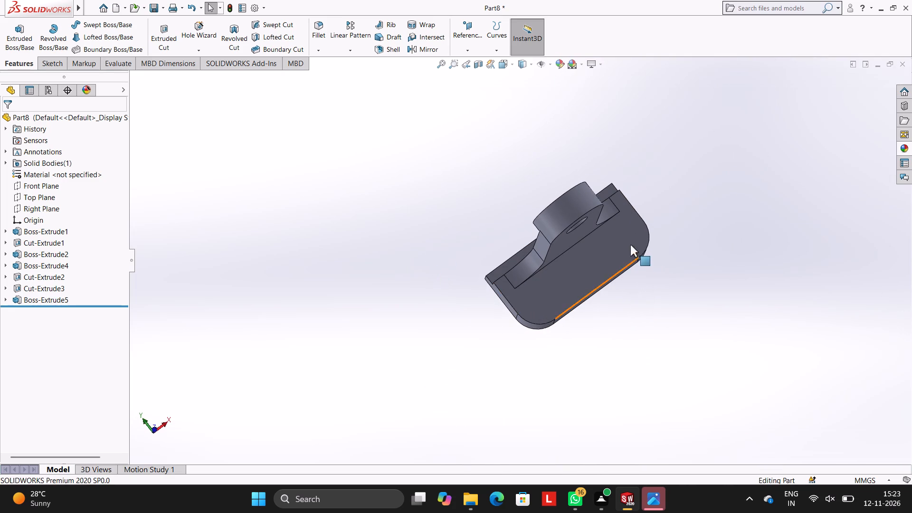
click(596, 247)
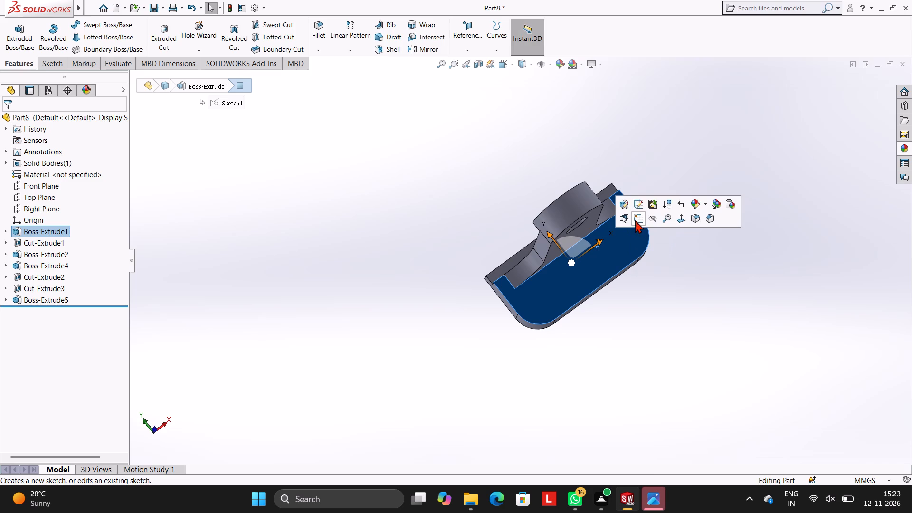
click(636, 217)
key(ctrl+8)
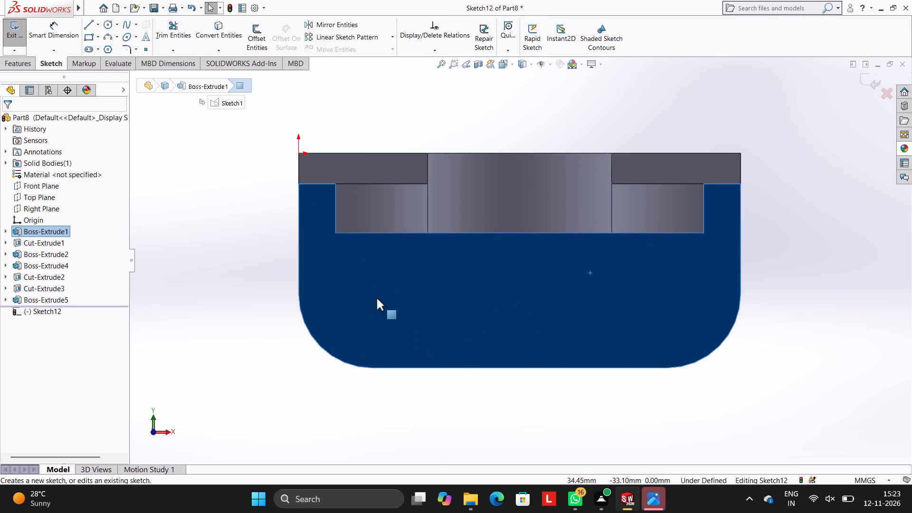
click(108, 19)
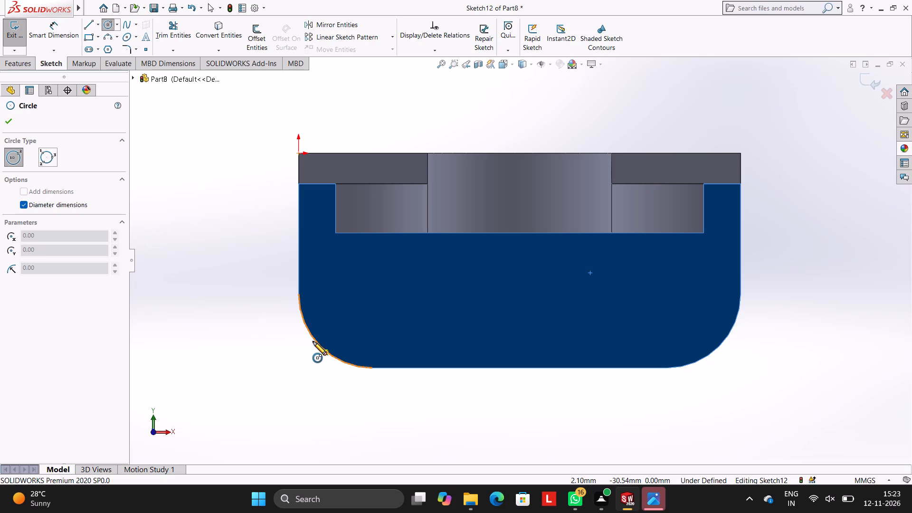
click(373, 294)
text(12)
key(Return)
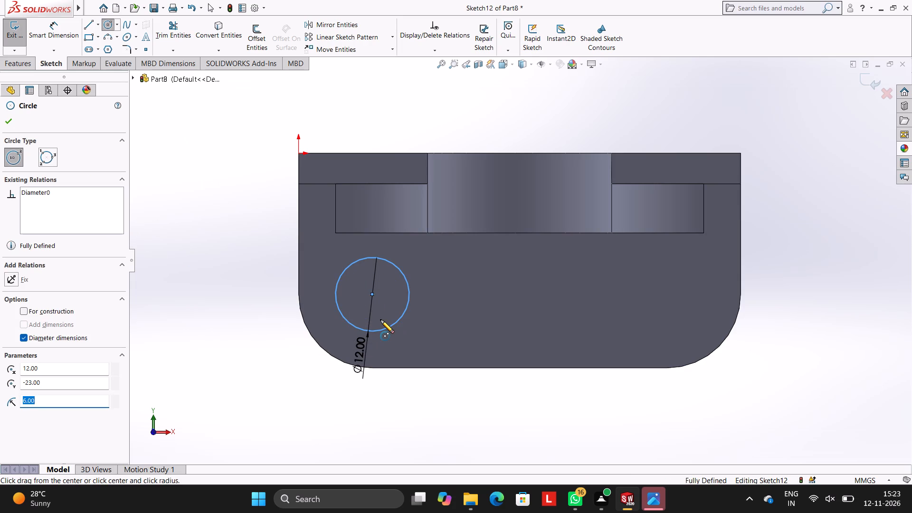
key(Escape)
key(Escape)
key(Escape)
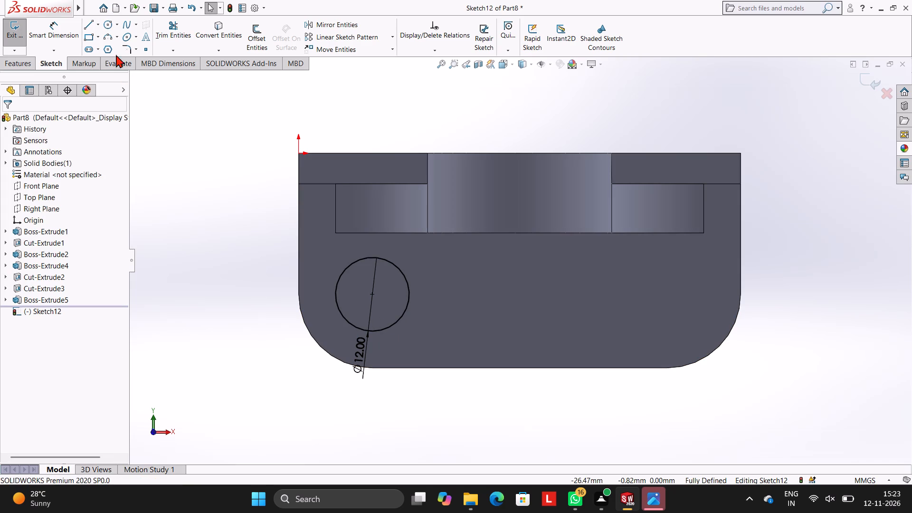
Draw a second 12 mm diameter circle centred on the right rounded corner's centre.
click(111, 23)
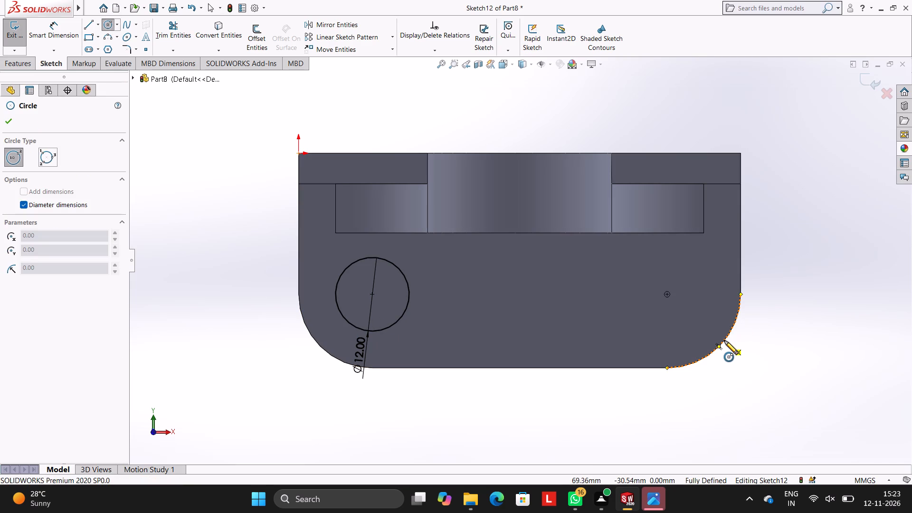
click(667, 294)
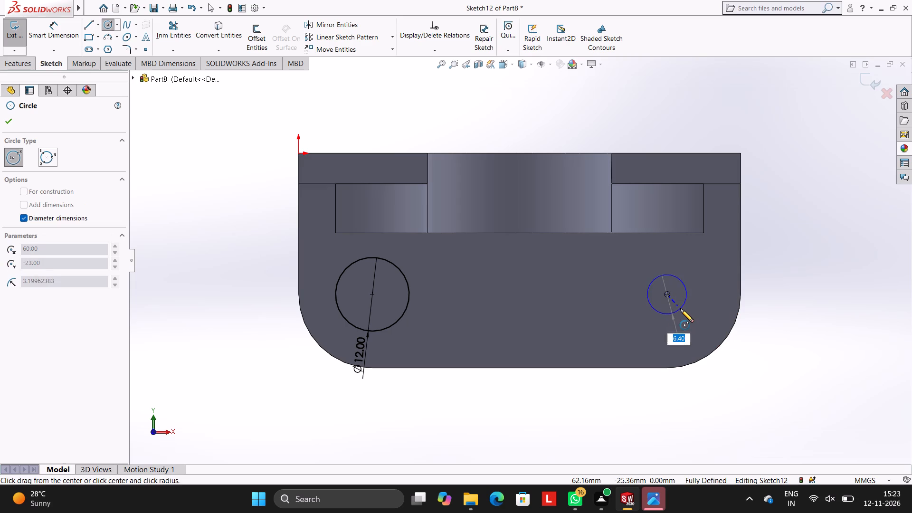
text(12)
key(Return)
key(Escape)
key(Escape)
key(Escape)
key(Escape)
key(Escape)
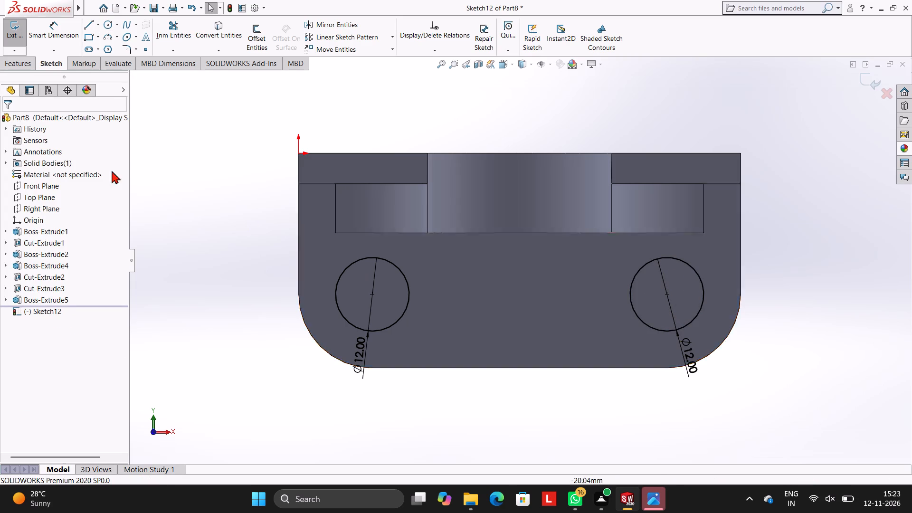
Cut both 12 mm circles through the plate with a 20 mm blind extruded cut.
click(32, 62)
click(162, 46)
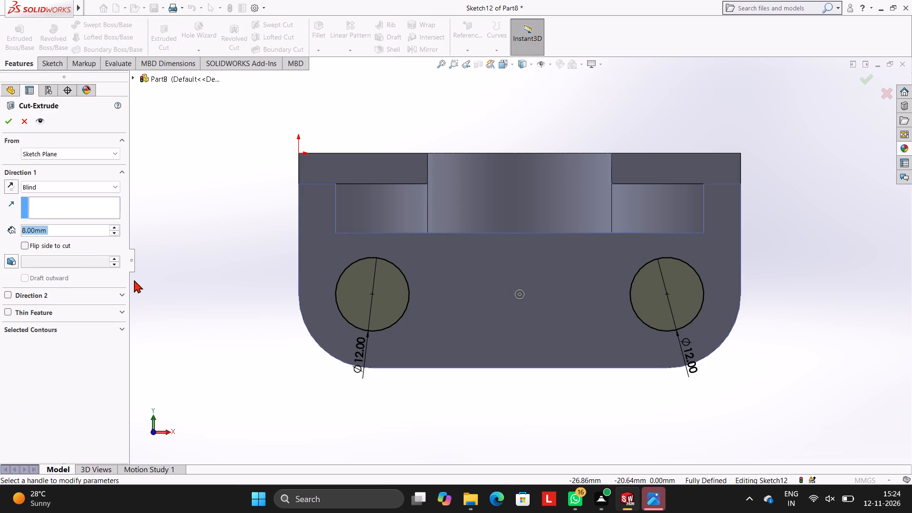
text(20)
key(Return)
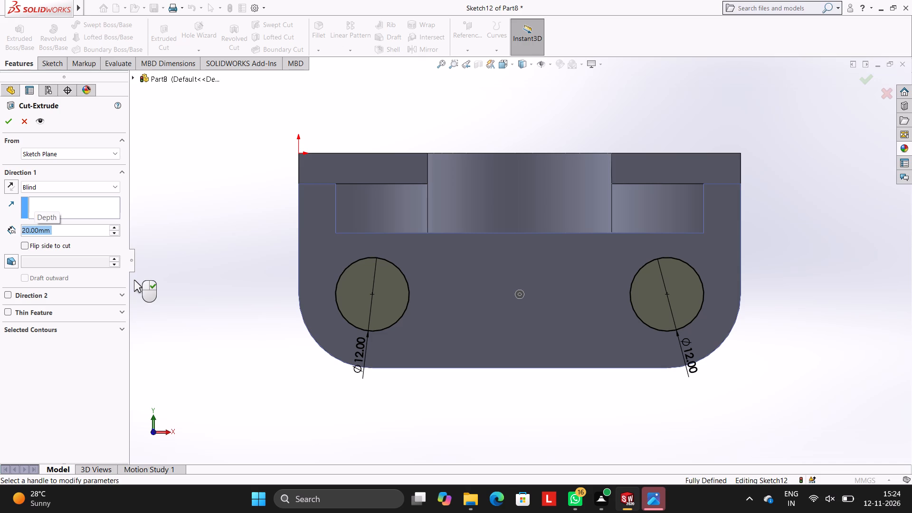
click(0, 116)
click(6, 117)
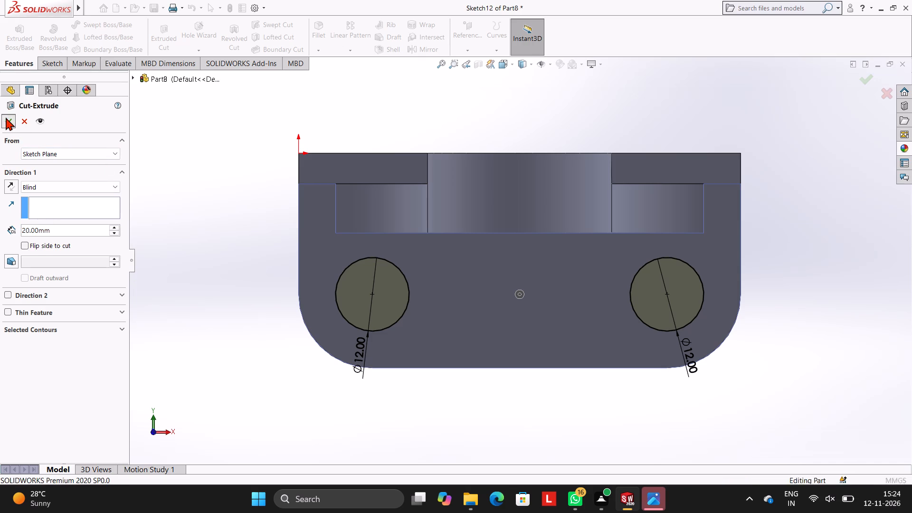
Sketch a closed triangle on the plate's end face, about 35 mm along the arm's underside and 22 mm down to the plate's outer edge.
click(161, 153)
scroll(615, 276, up, 2)
middle_drag(644, 269, 622, 188)
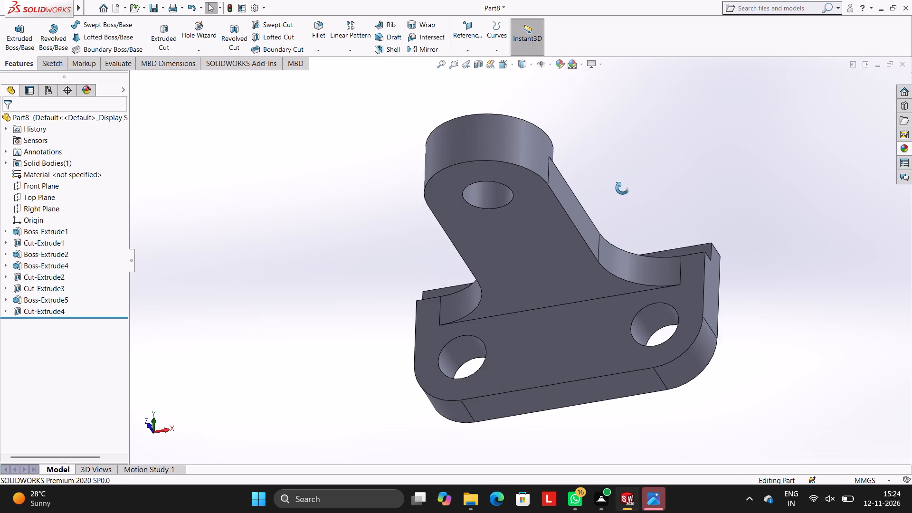
middle_drag(622, 188, 623, 187)
middle_drag(590, 249, 614, 256)
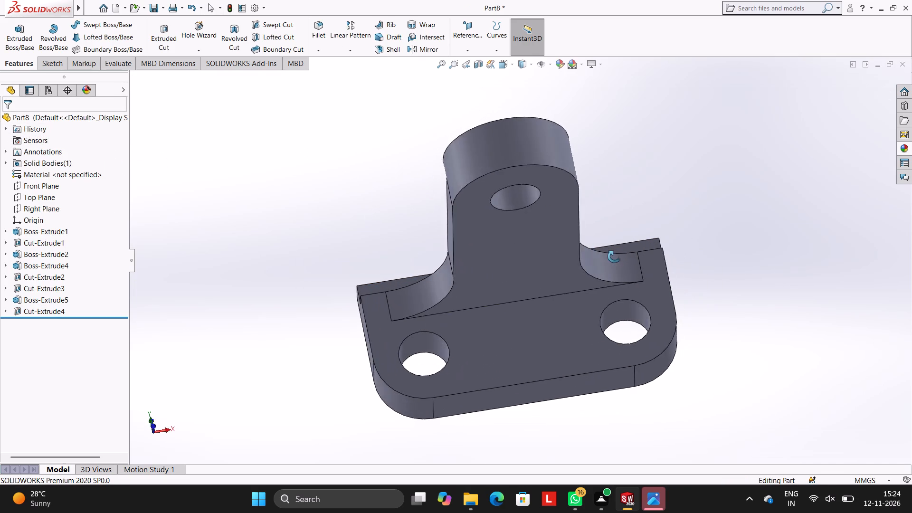
middle_drag(614, 256, 647, 270)
middle_drag(571, 250, 588, 255)
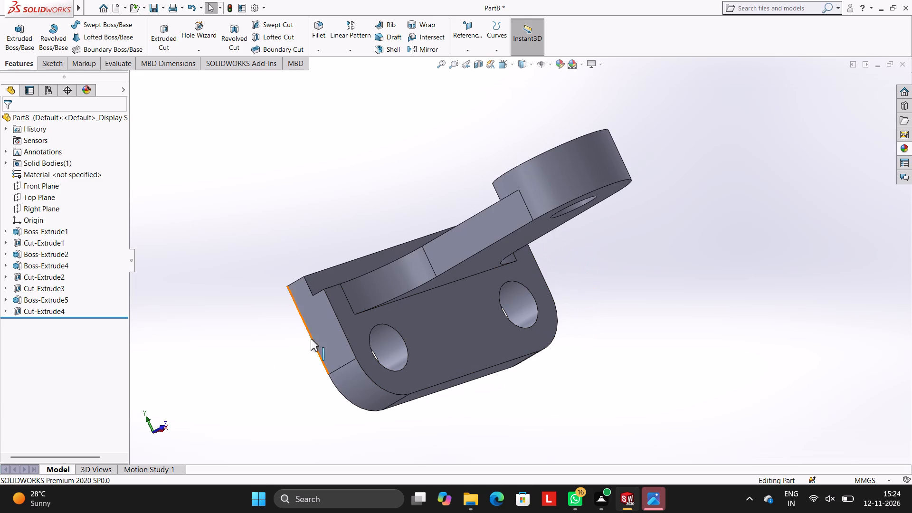
click(323, 332)
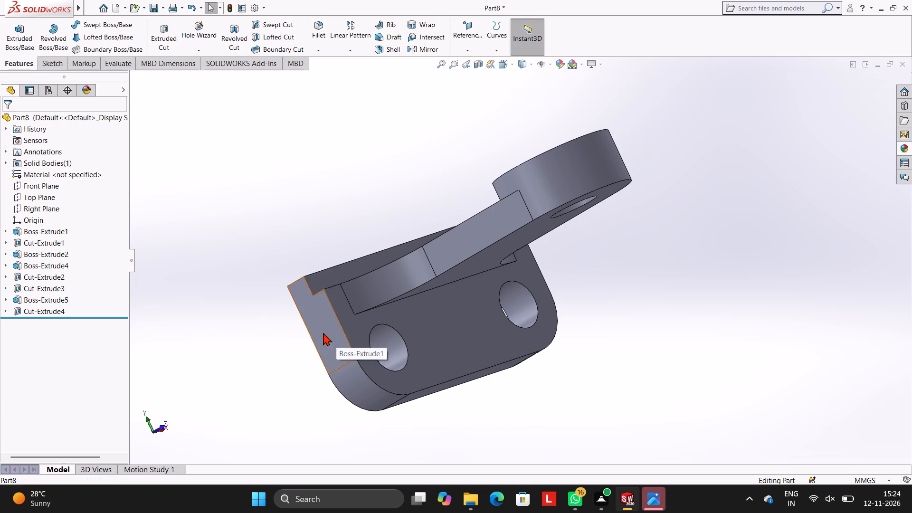
click(363, 303)
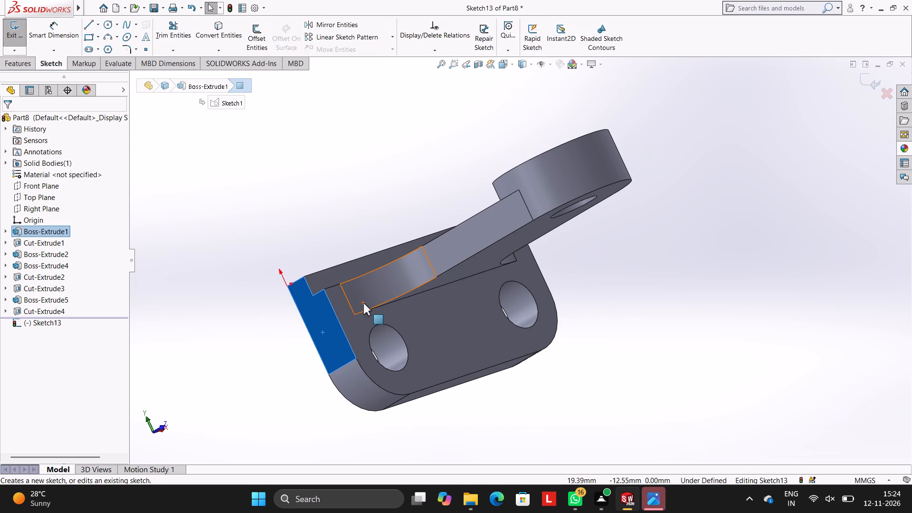
key(ctrl+8)
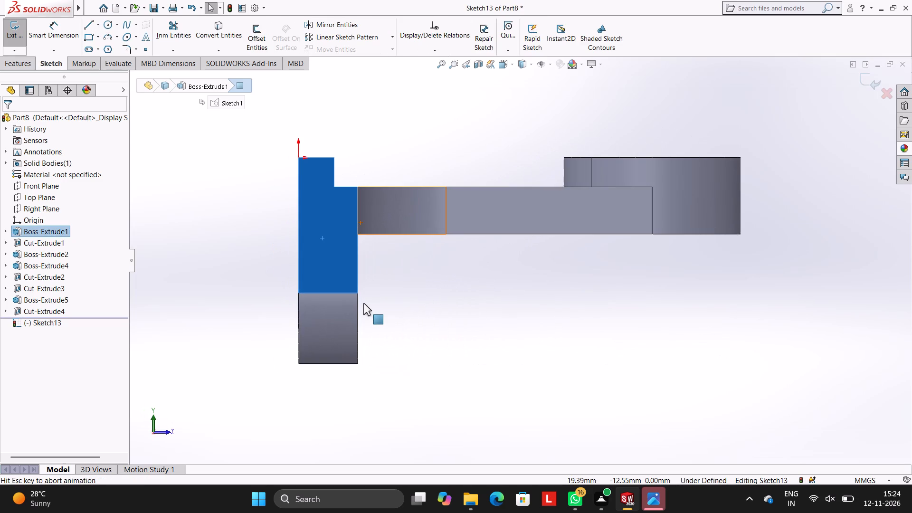
scroll(504, 277, up, 2)
scroll(508, 274, down, 1)
scroll(567, 296, up, 2)
scroll(567, 296, down, 2)
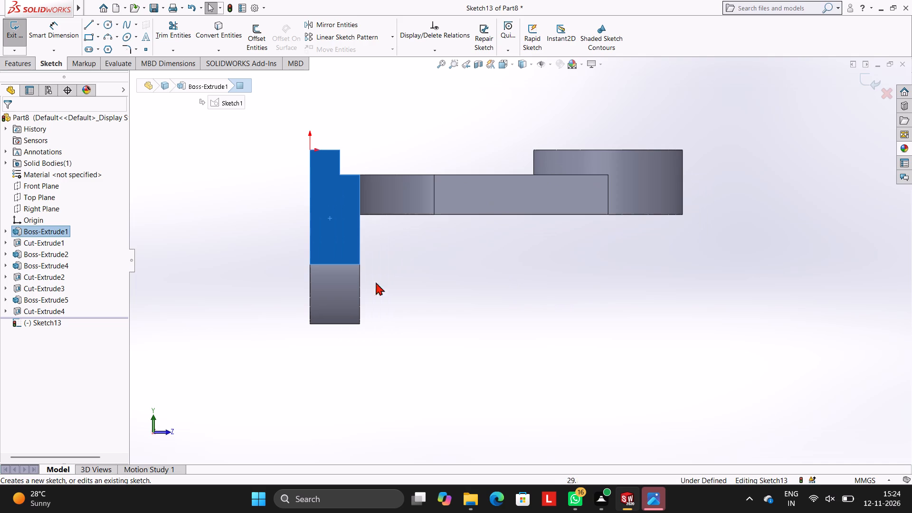
click(91, 24)
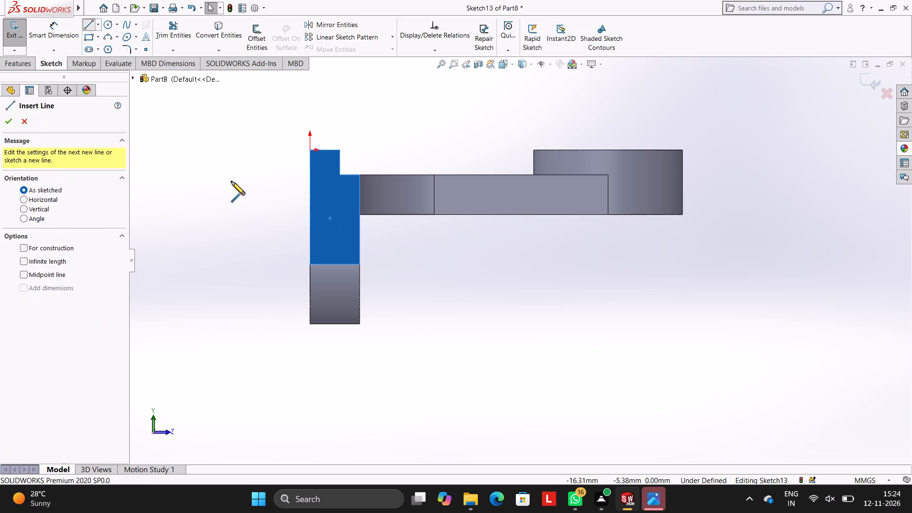
click(361, 215)
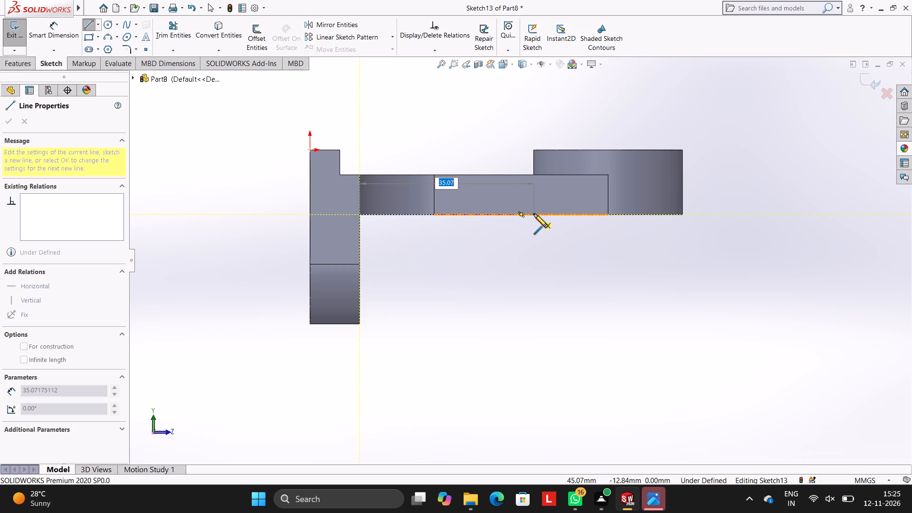
click(534, 214)
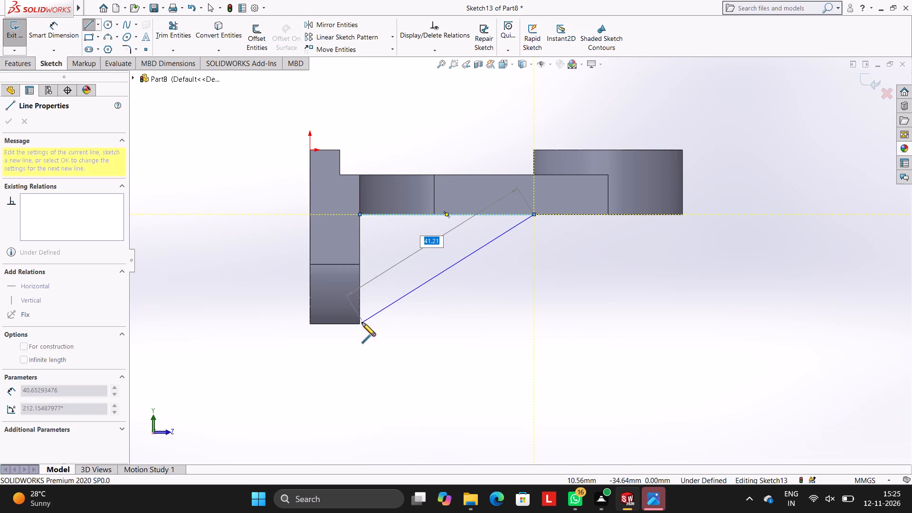
click(359, 324)
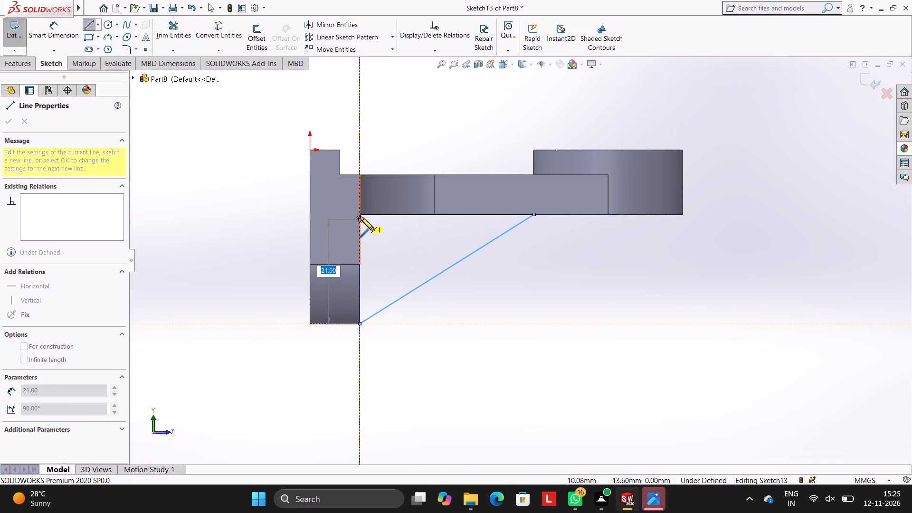
click(360, 216)
key(Escape)
key(Escape)
key(Escape)
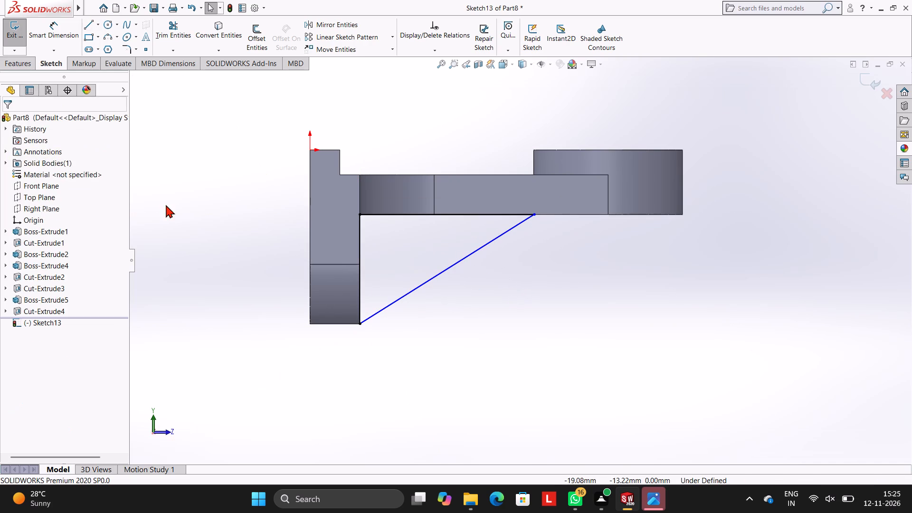
Dimension the horizontal span of the triangle's sloping line, keeping its drawn length.
click(50, 31)
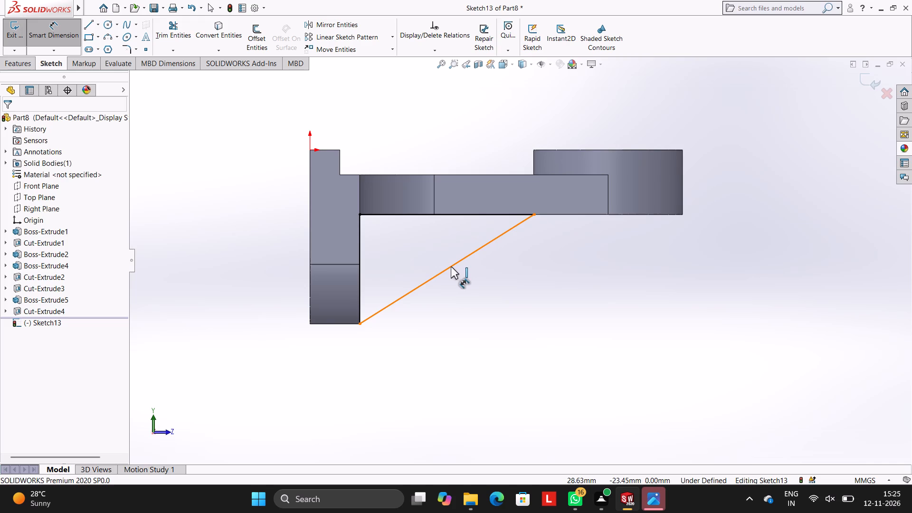
click(451, 266)
click(430, 353)
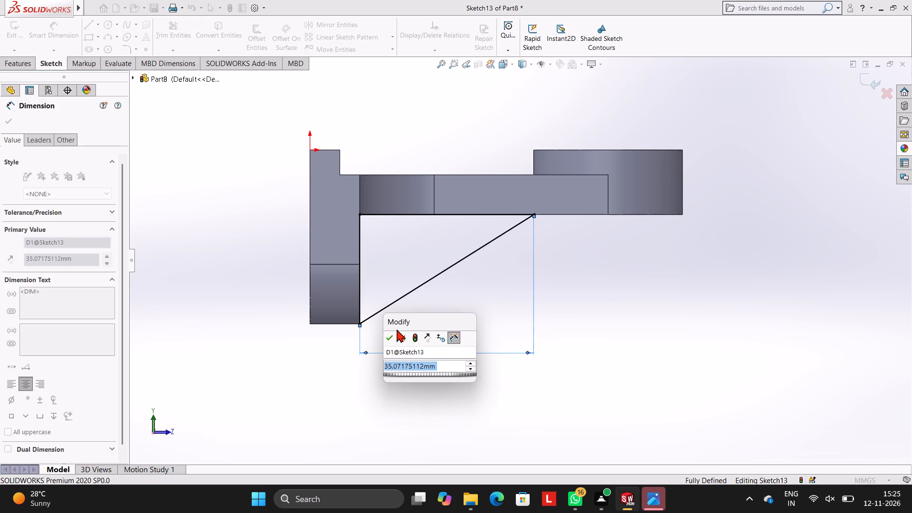
click(391, 337)
click(496, 294)
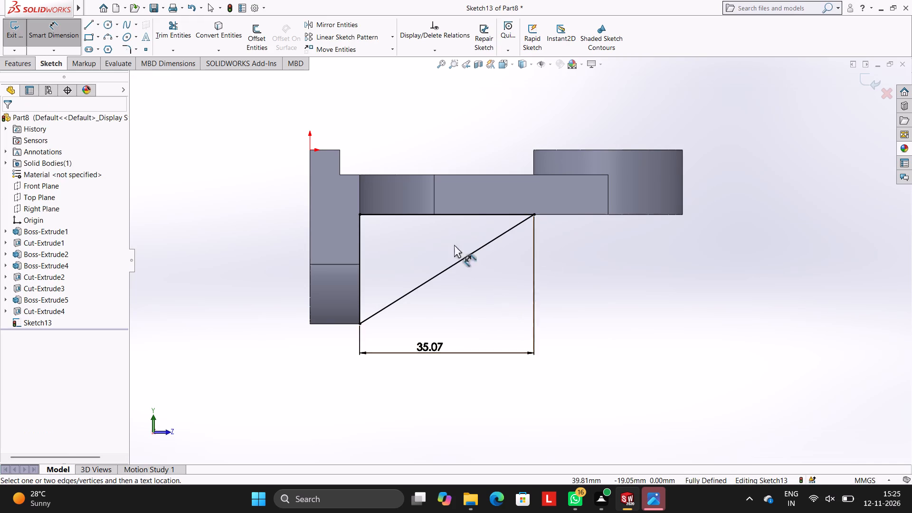
Extrude the triangle as a merged blind boss, reversed so that it runs 72 mm across the plate under the arm.
click(25, 62)
click(24, 35)
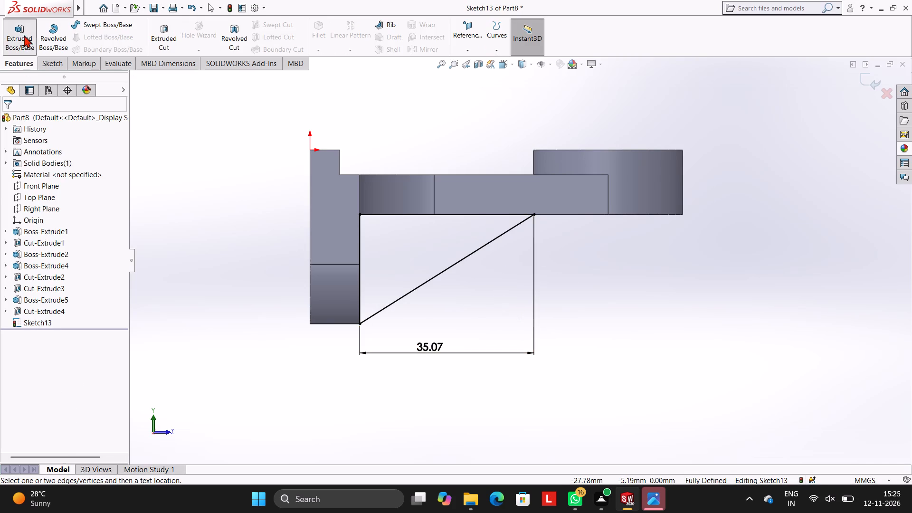
middle_drag(575, 282, 487, 208)
scroll(487, 208, up, 2)
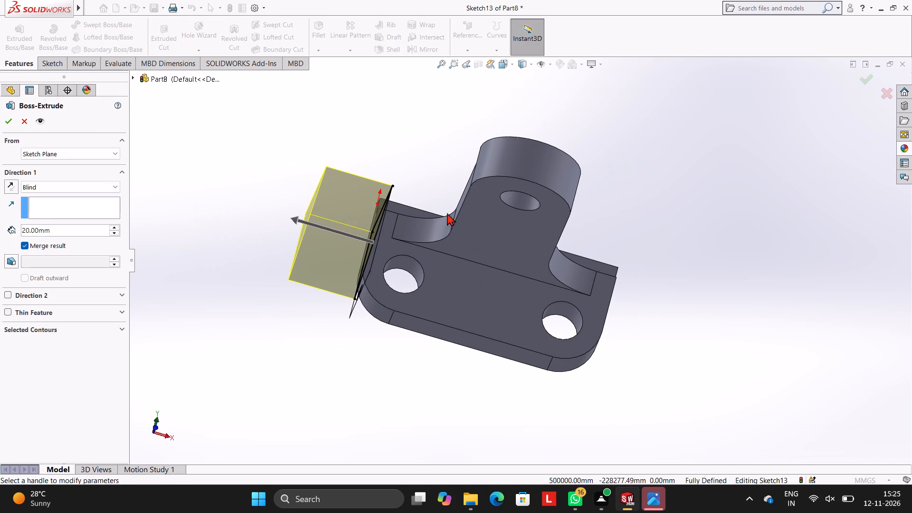
click(8, 184)
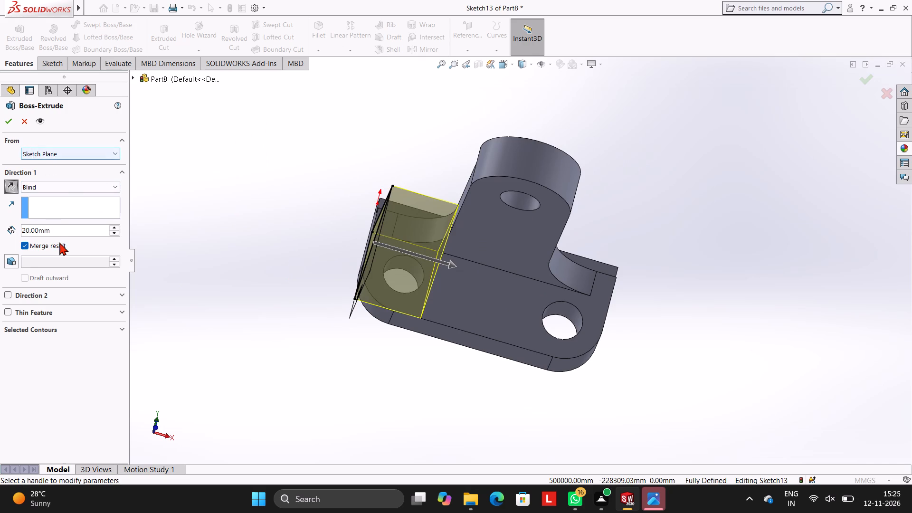
click(58, 234)
key(BackSpace)
key(BackSpace)
key(BackSpace)
key(BackSpace)
key(BackSpace)
key(BackSpace)
key(BackSpace)
key(BackSpace)
key(BackSpace)
key(BackSpace)
key(BackSpace)
key(BackSpace)
key(BackSpace)
key(BackSpace)
key(BackSpace)
key(BackSpace)
key(BackSpace)
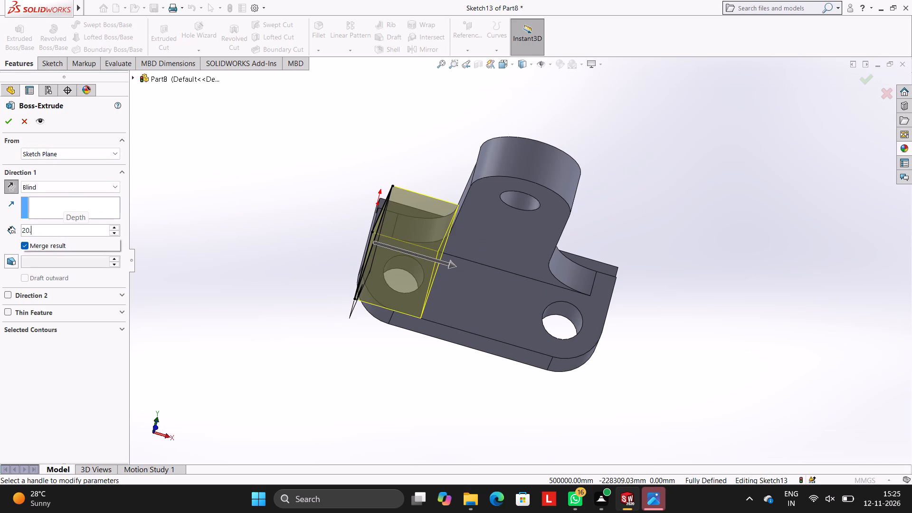
text(72)
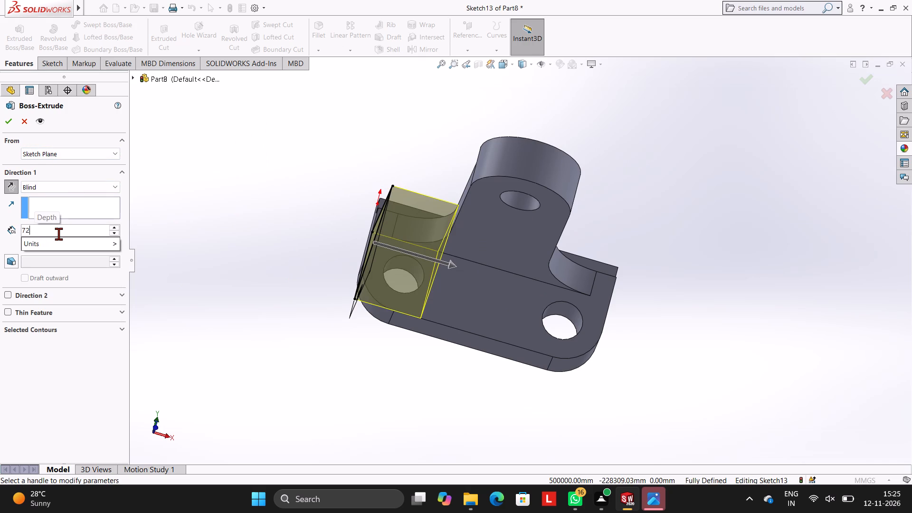
key(Return)
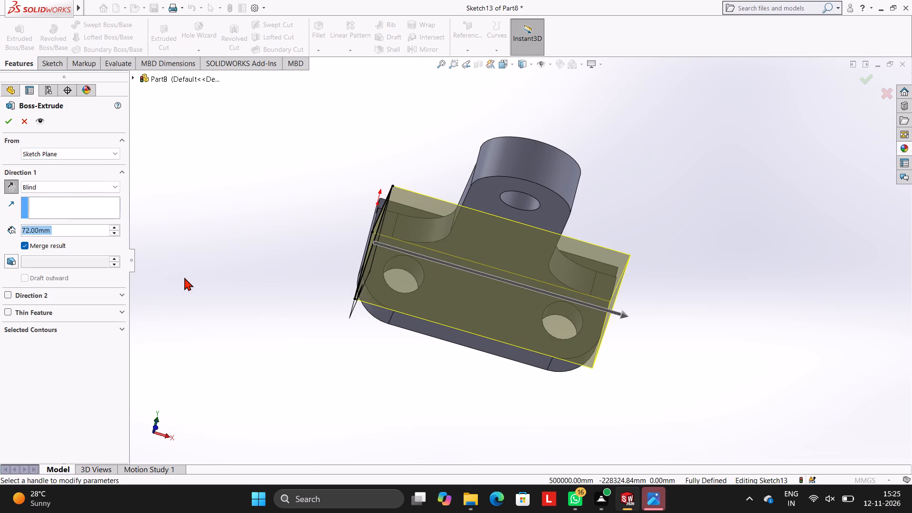
click(9, 117)
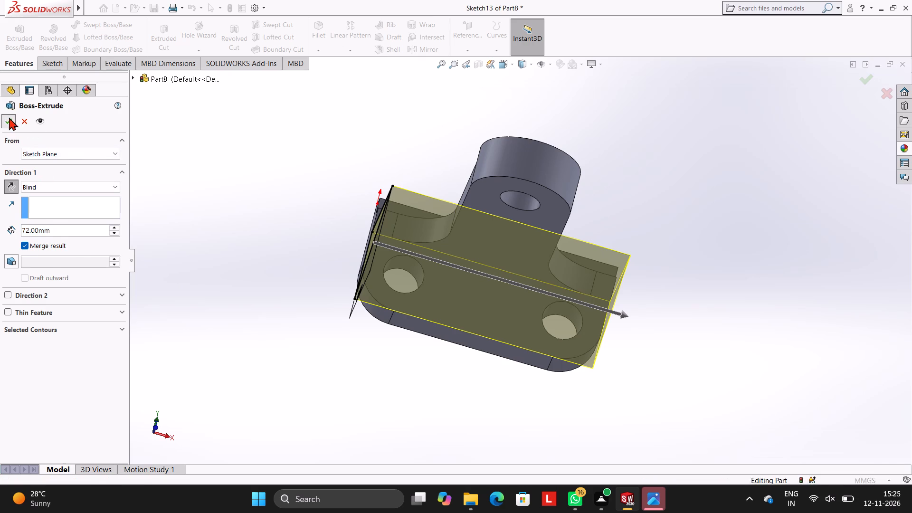
click(280, 143)
Start a sketch on the opposite end face of the plate and wedge, and trace the wedge's triangular outline with three lines.
middle_drag(418, 177, 445, 150)
scroll(446, 153, up, 1)
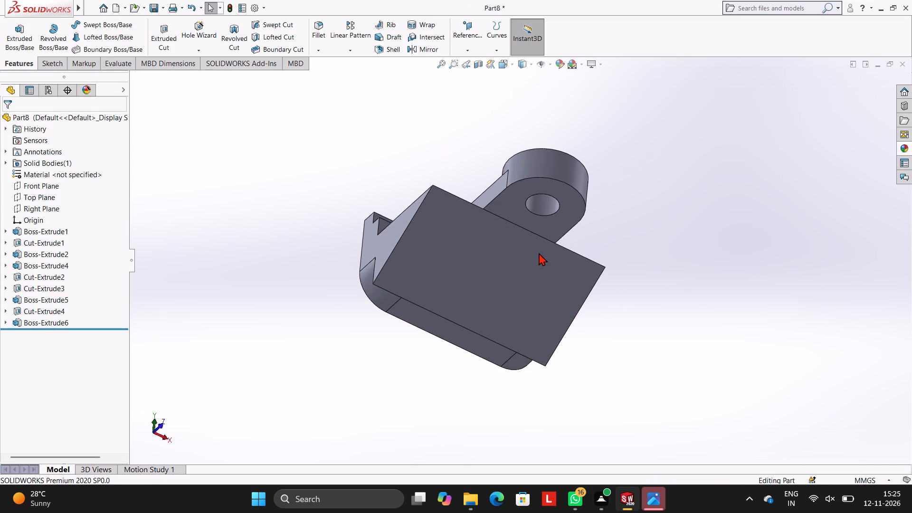
middle_drag(539, 188, 537, 146)
middle_drag(749, 304, 667, 194)
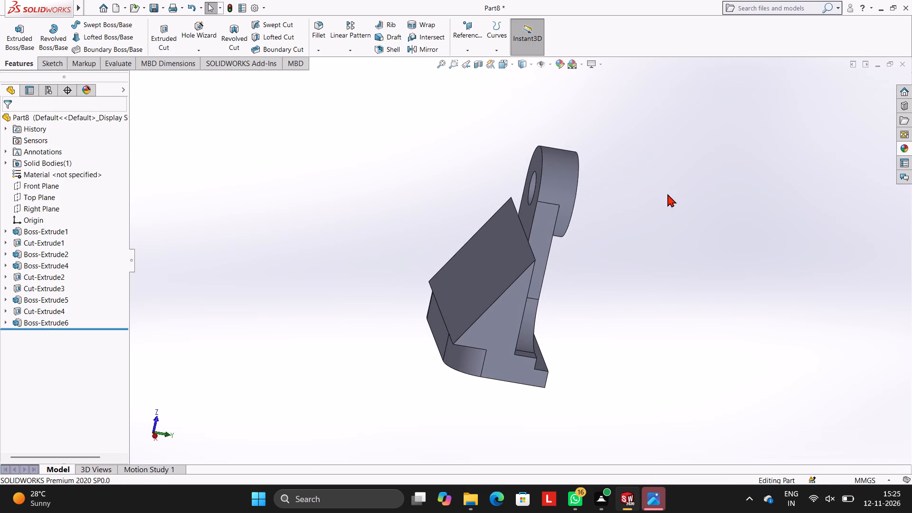
middle_drag(663, 234, 652, 207)
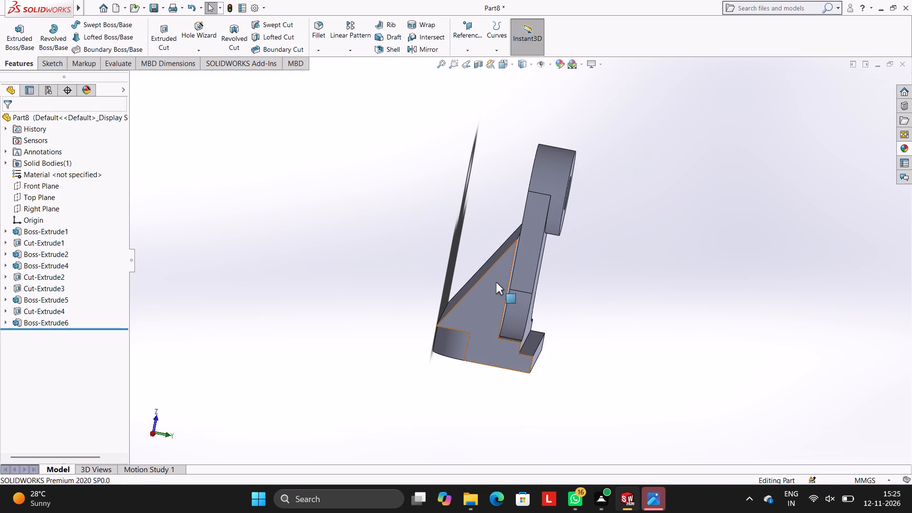
click(496, 282)
click(538, 256)
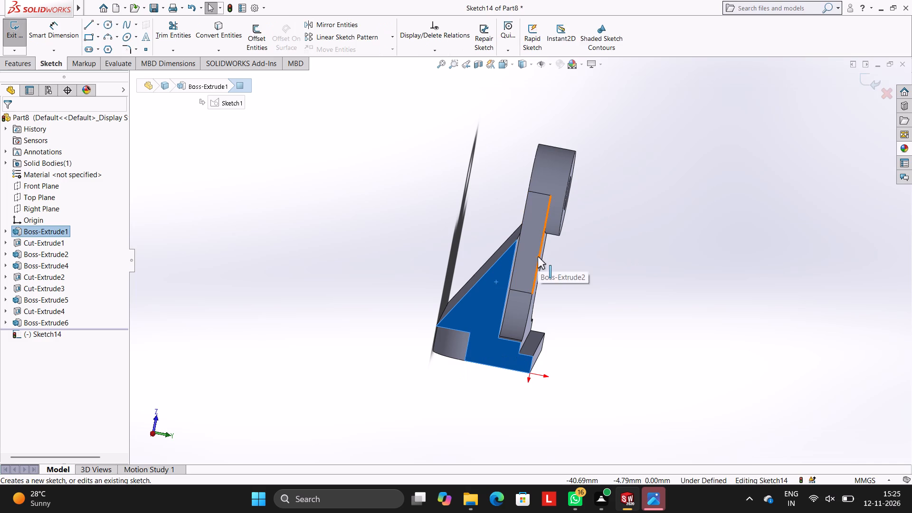
key(ctrl+8)
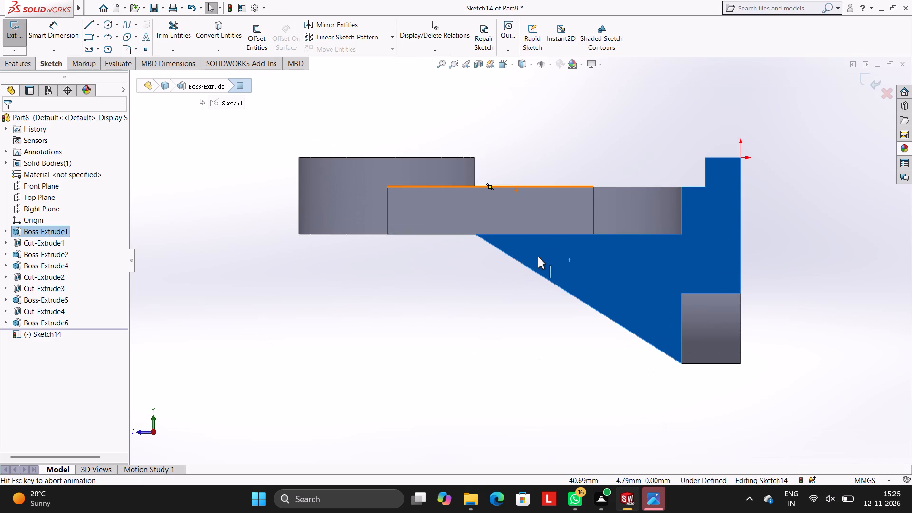
scroll(755, 260, up, 3)
scroll(754, 258, down, 2)
scroll(464, 234, down, 2)
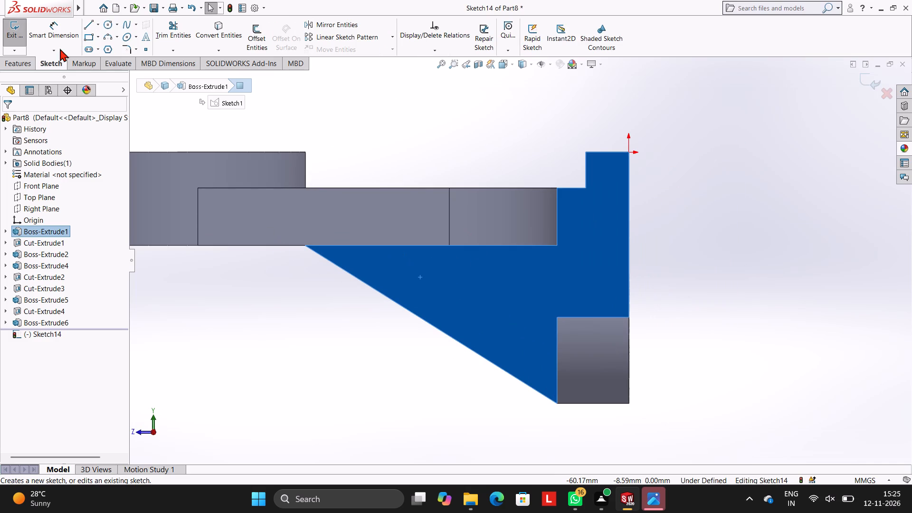
click(87, 25)
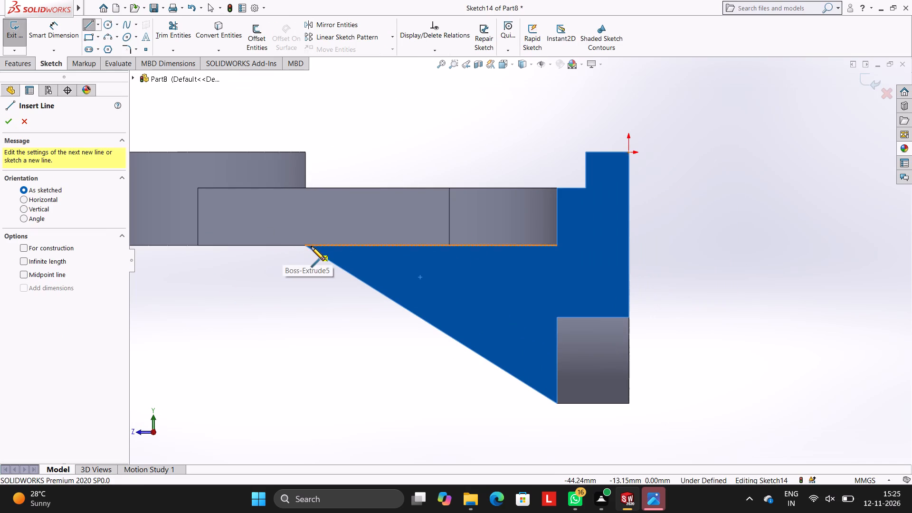
click(306, 246)
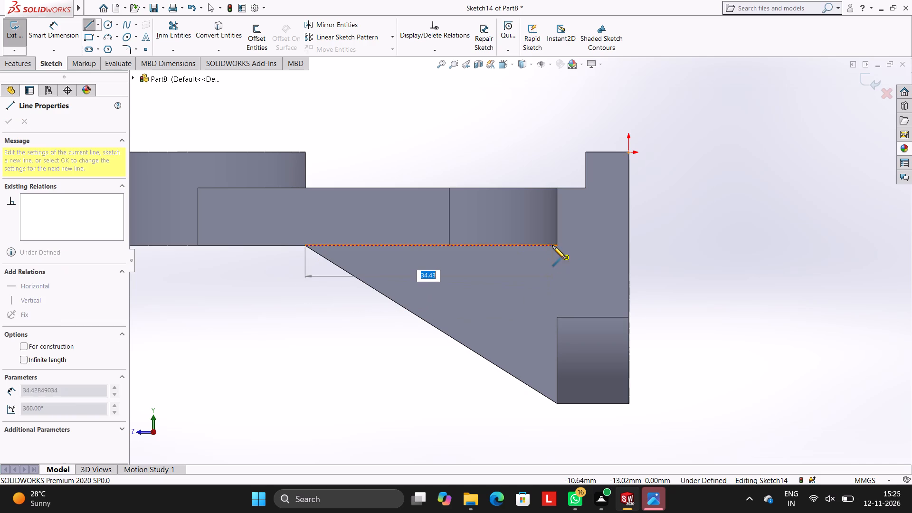
click(557, 246)
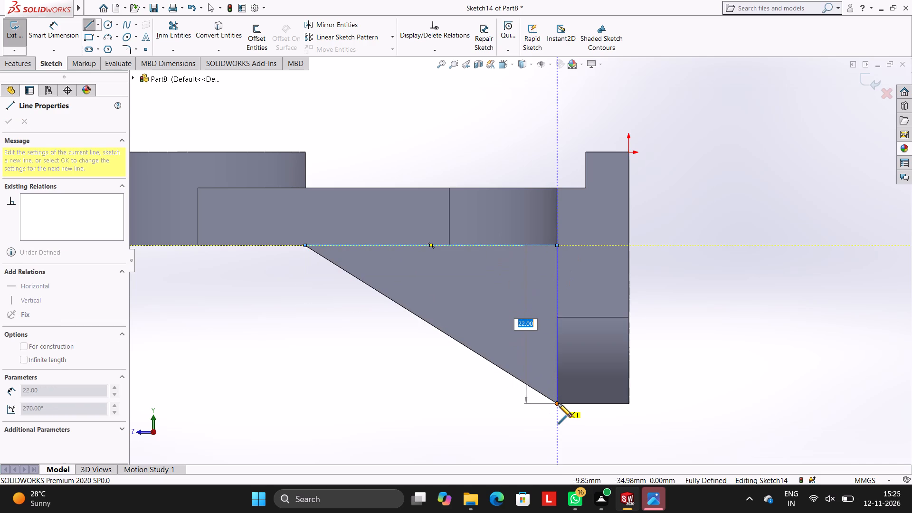
click(558, 403)
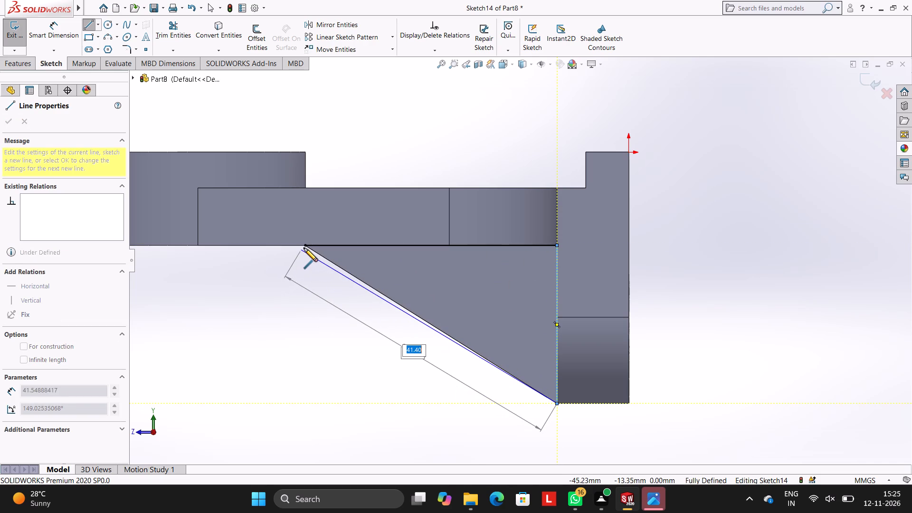
click(305, 245)
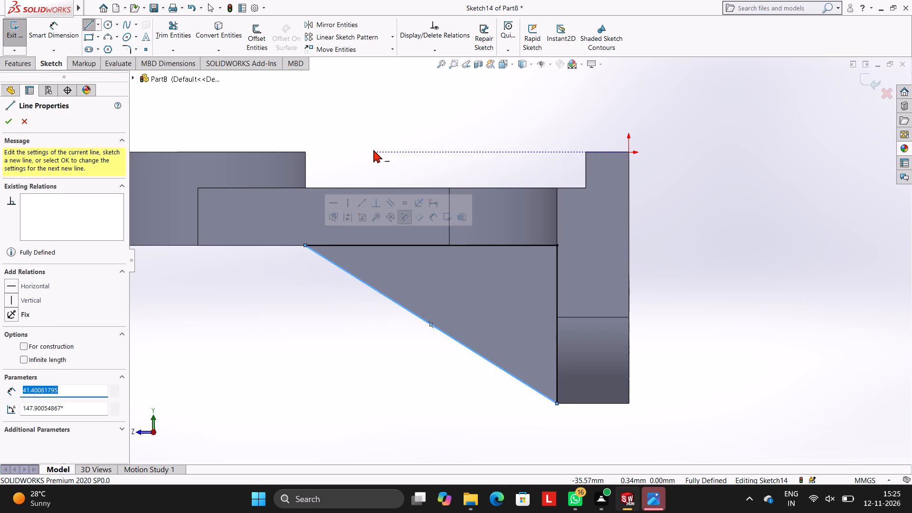
key(Escape)
key(Escape)
key(Escape)
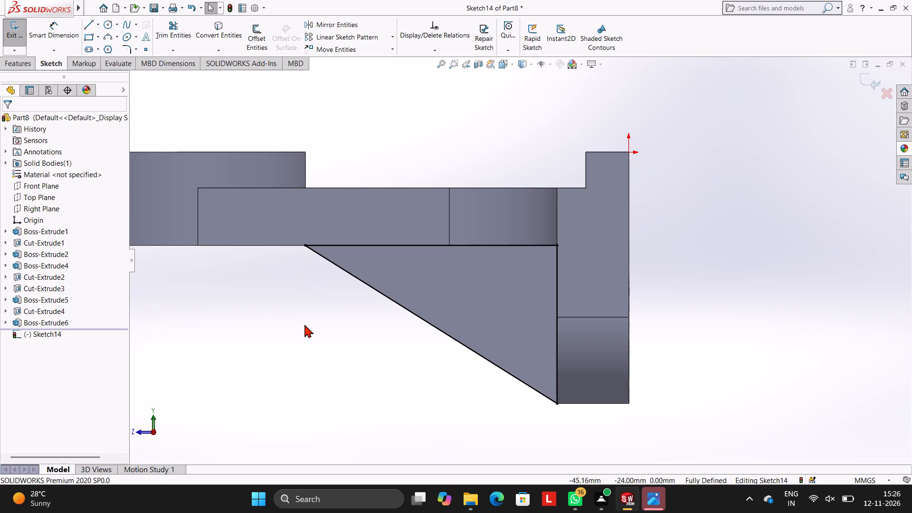
Cut the traced triangle 31 mm blind into the wedge from the sketched end face.
click(24, 60)
click(158, 41)
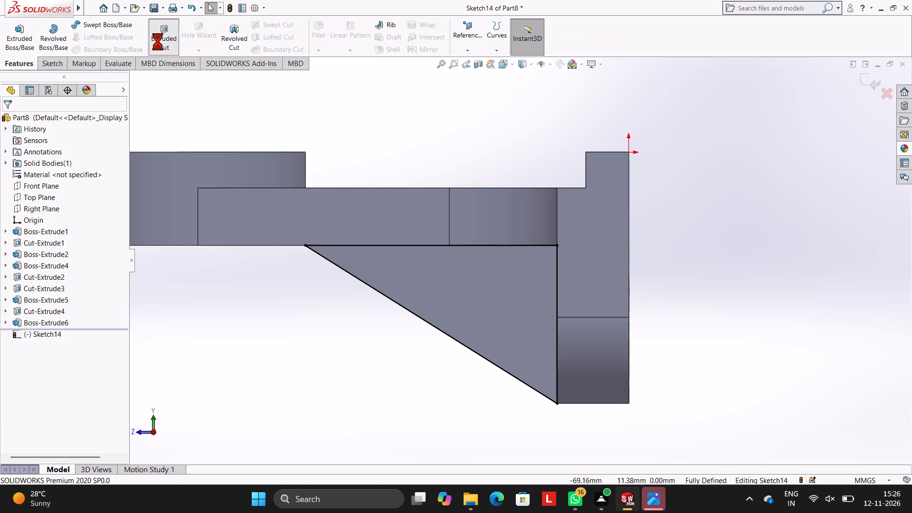
text(31)
key(Return)
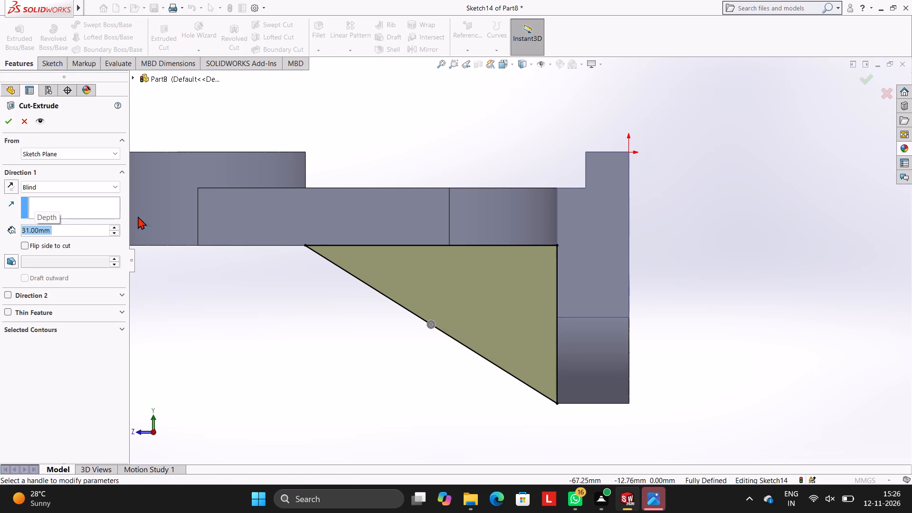
click(13, 121)
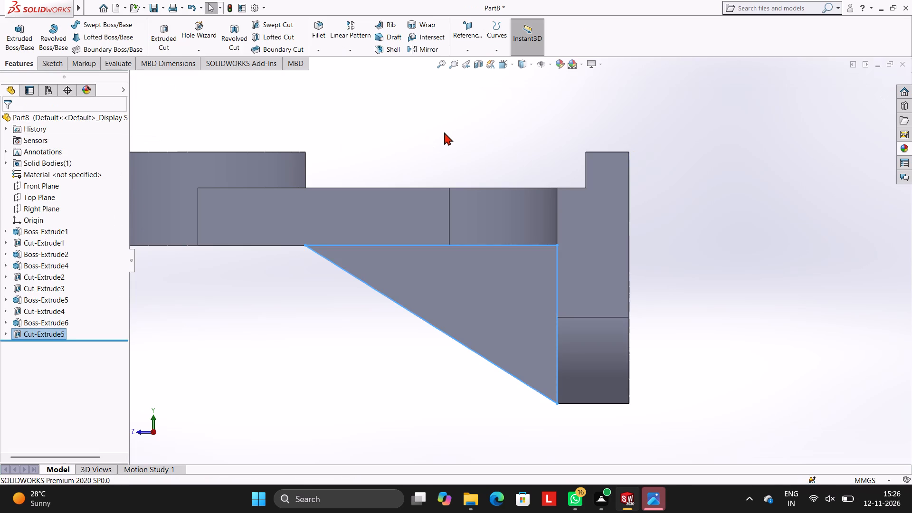
Start a sketch on the wedge's remaining full end face and trace its triangle with lines, 22 mm high and about 35 mm along the arm.
drag(446, 132, 441, 130)
scroll(436, 127, up, 2)
middle_drag(525, 172, 599, 139)
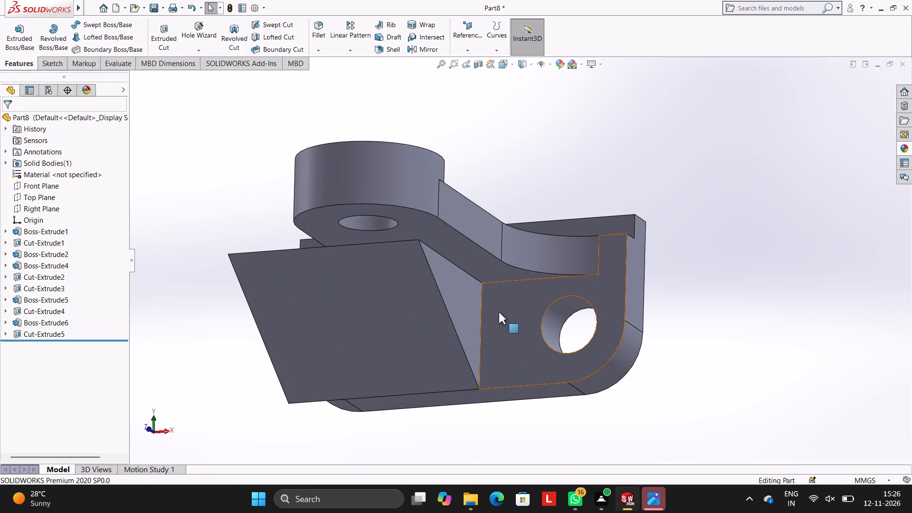
middle_drag(521, 280, 521, 207)
scroll(527, 201, up, 2)
middle_drag(556, 197, 577, 151)
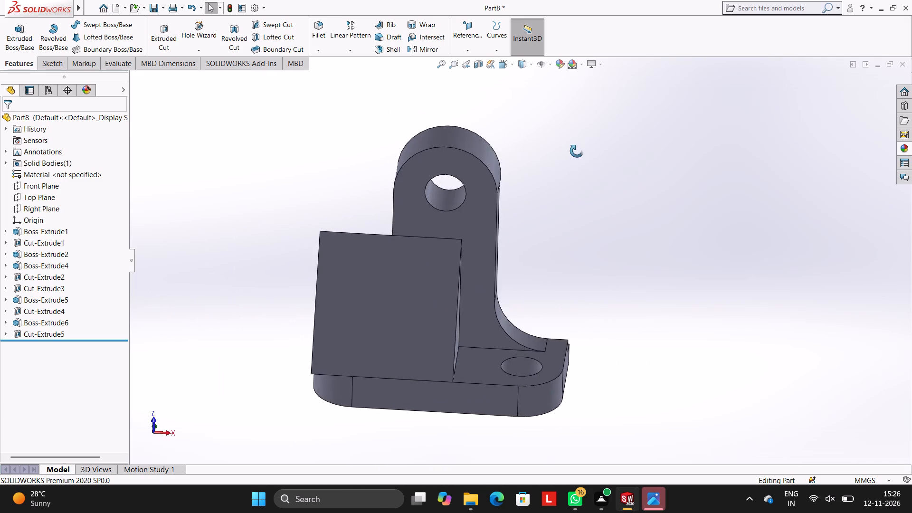
middle_drag(577, 151, 655, 238)
click(361, 346)
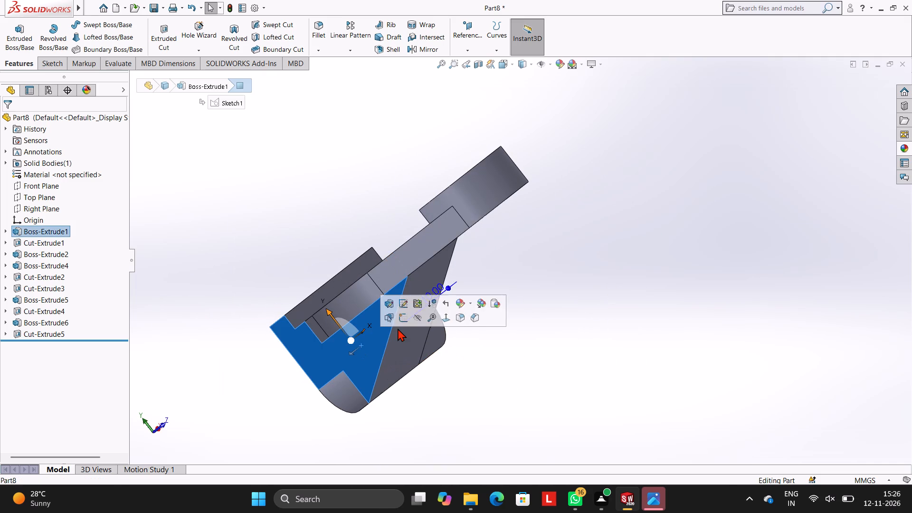
click(401, 322)
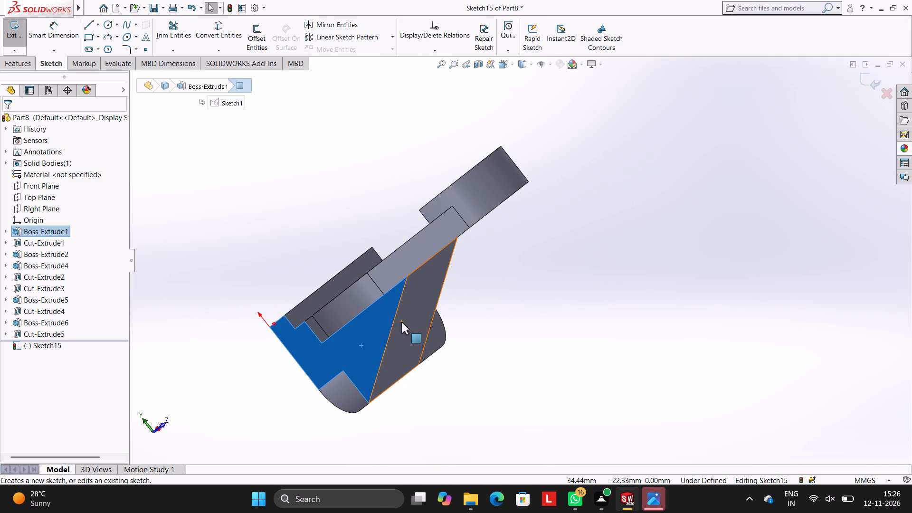
key(ctrl+8)
scroll(599, 283, up, 2)
scroll(599, 283, down, 2)
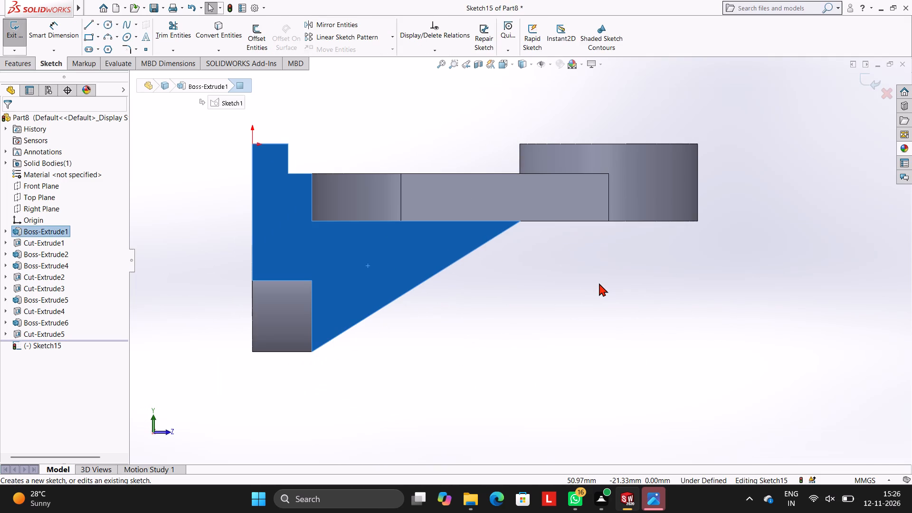
click(92, 20)
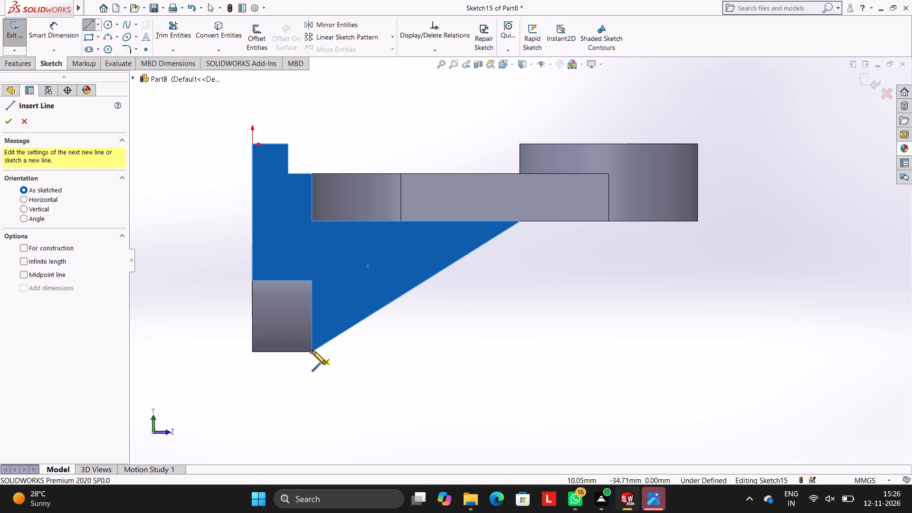
click(312, 351)
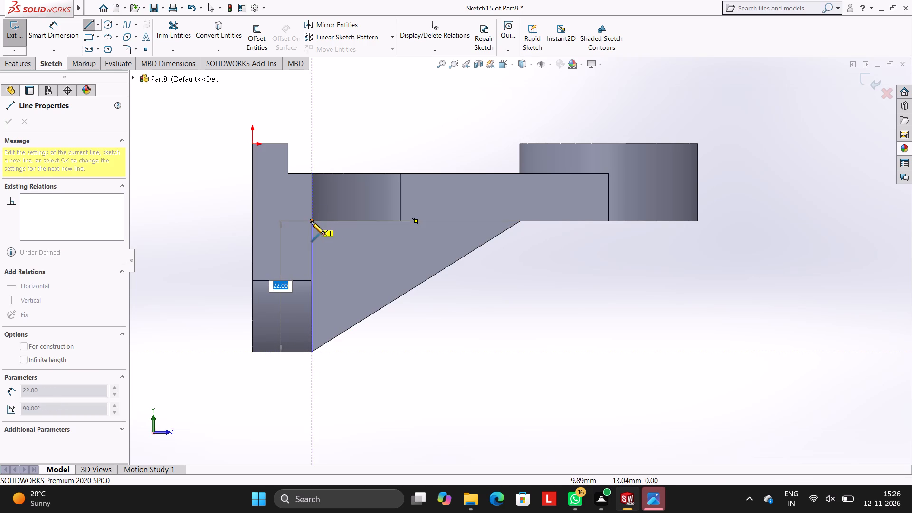
click(311, 221)
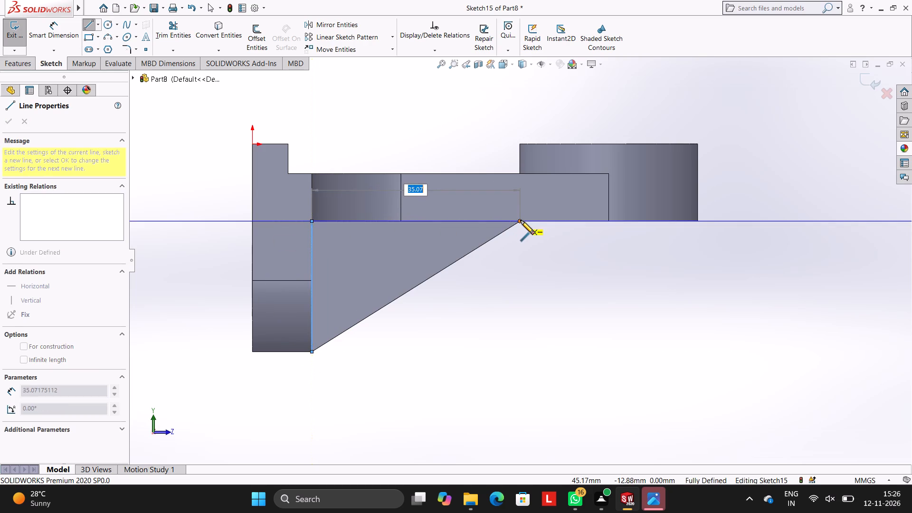
click(521, 220)
click(312, 351)
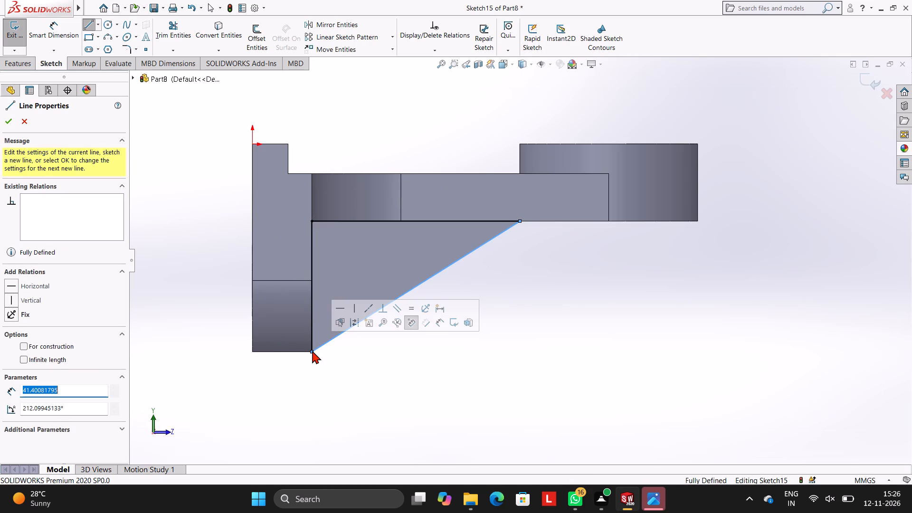
key(Escape)
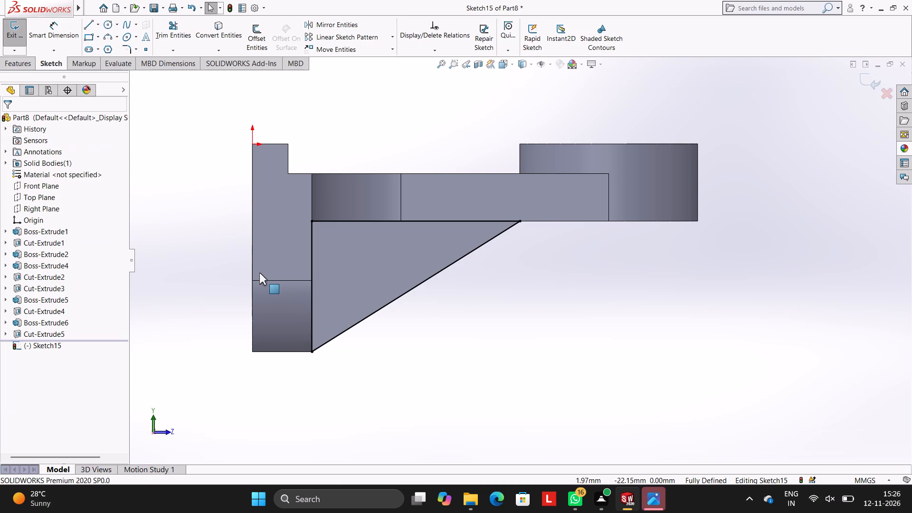
key(Escape)
Cut this triangle 31 mm blind into the wedge, leaving a narrow central rib under the arm.
click(18, 68)
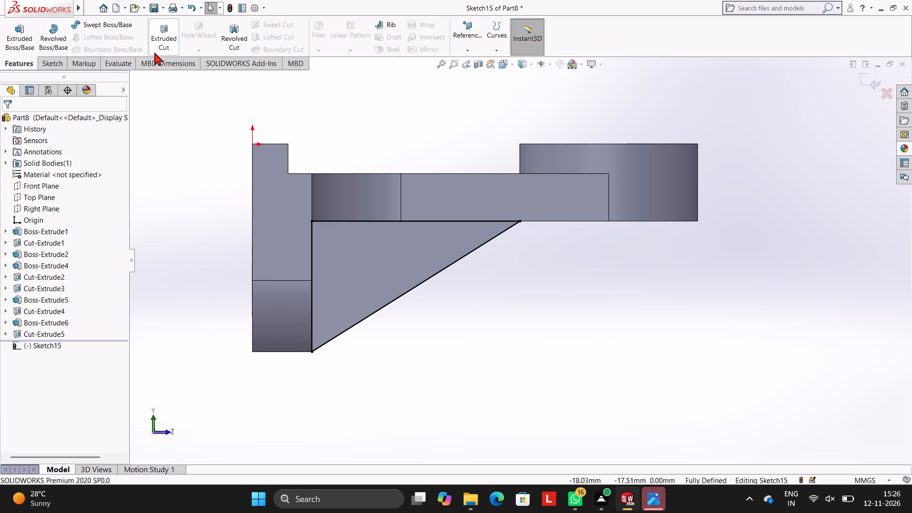
click(163, 38)
middle_drag(531, 210, 449, 178)
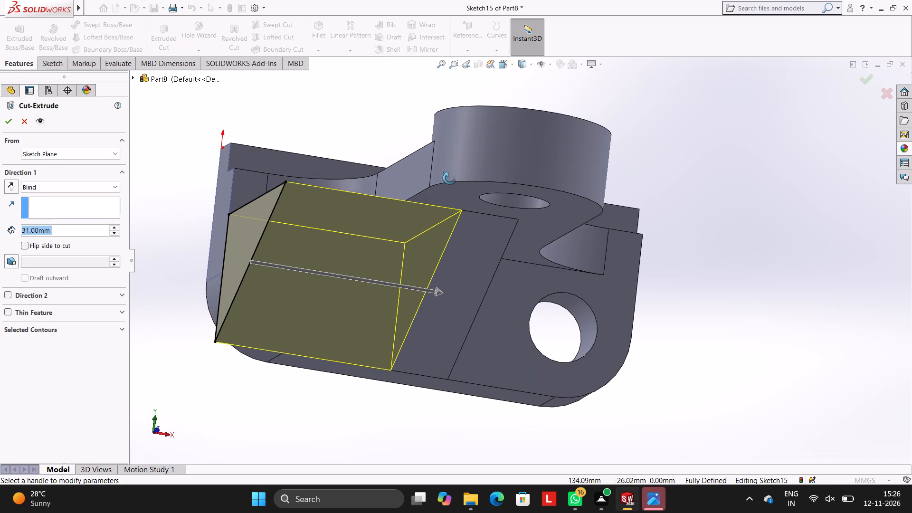
middle_drag(449, 178, 449, 178)
click(9, 119)
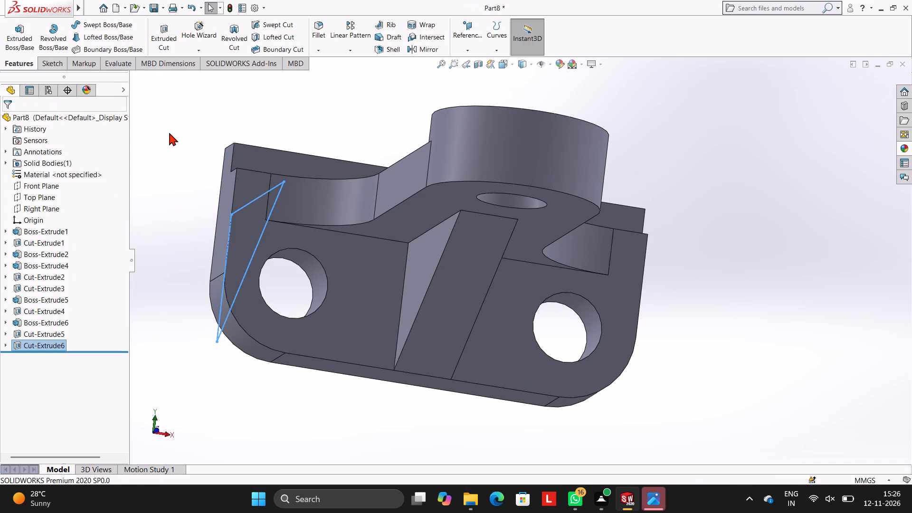
click(169, 133)
Examine the bracket from several angles, checking the central rib, arm and base plate.
scroll(412, 167, up, 2)
scroll(603, 208, up, 1)
middle_drag(603, 208, 618, 112)
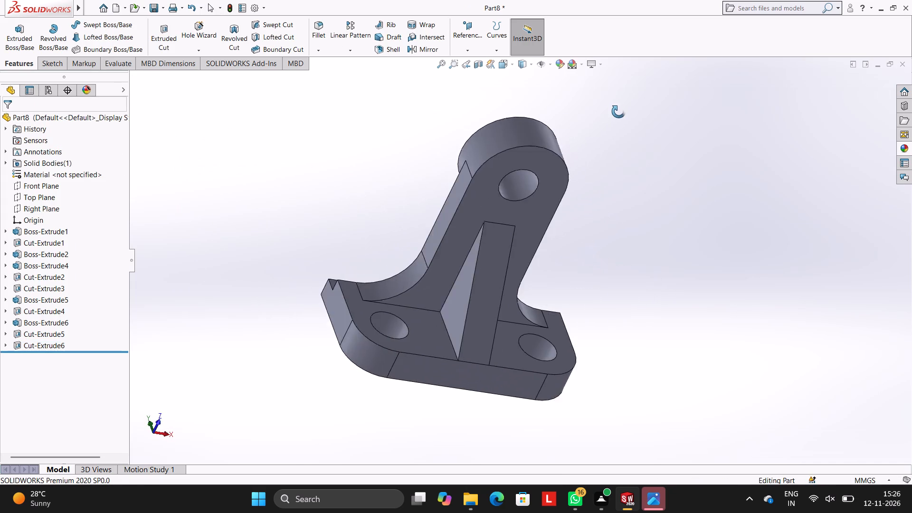
middle_drag(618, 112, 590, 115)
scroll(540, 248, up, 2)
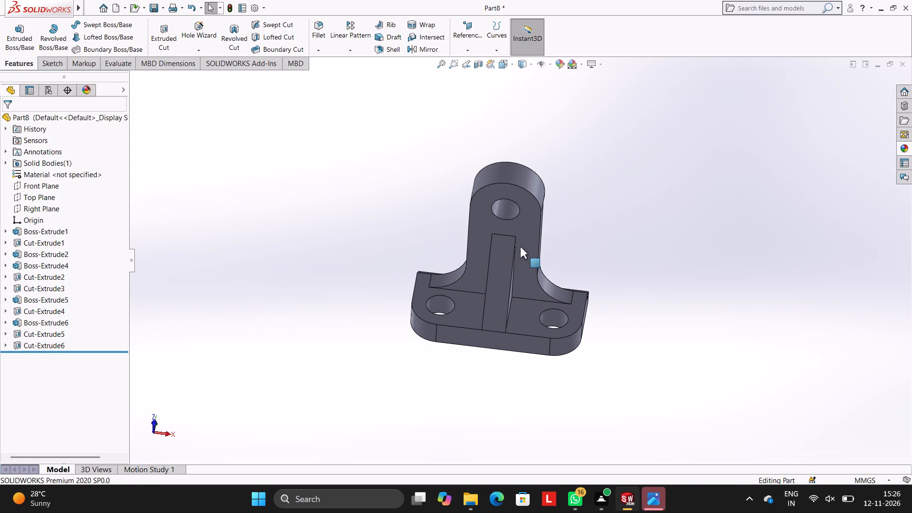
middle_drag(562, 239, 536, 203)
scroll(498, 262, down, 2)
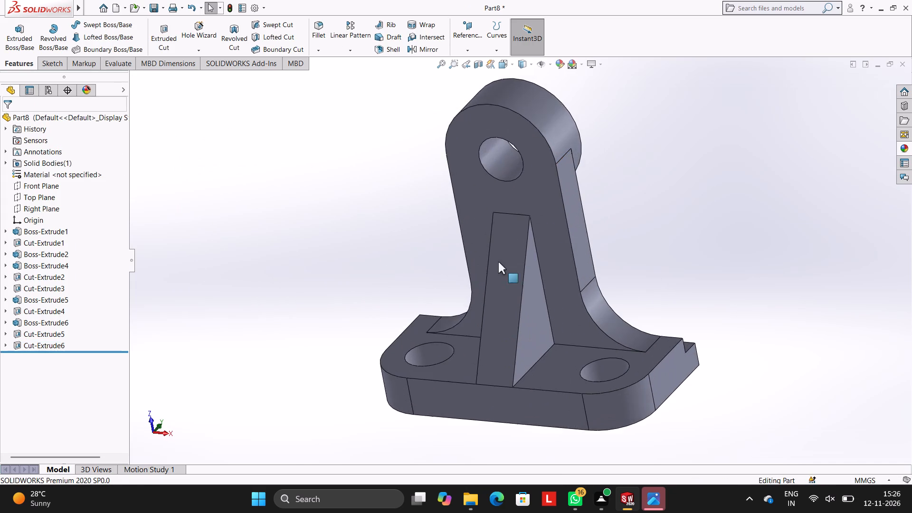
scroll(498, 262, down, 1)
middle_drag(589, 222, 617, 233)
scroll(617, 228, up, 2)
scroll(621, 228, down, 1)
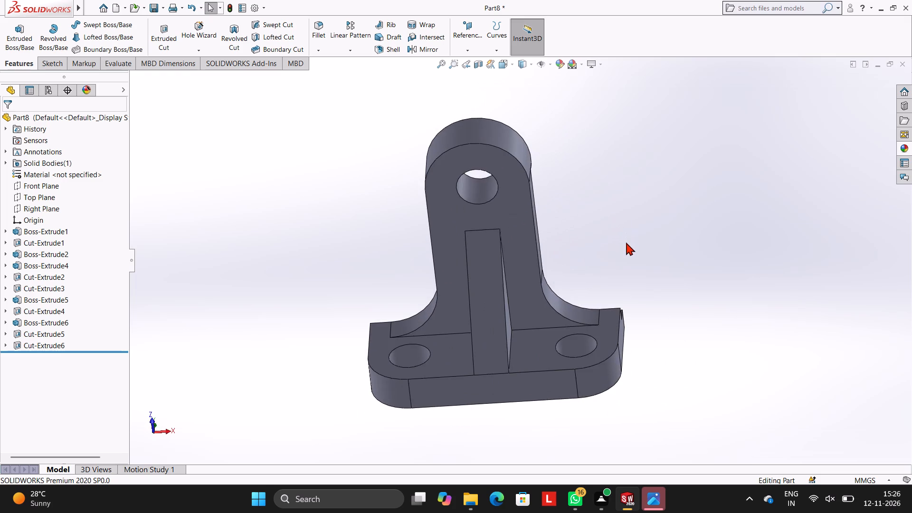
middle_drag(626, 243, 609, 281)
Apply the Blue LED appearance to the whole body.
click(901, 150)
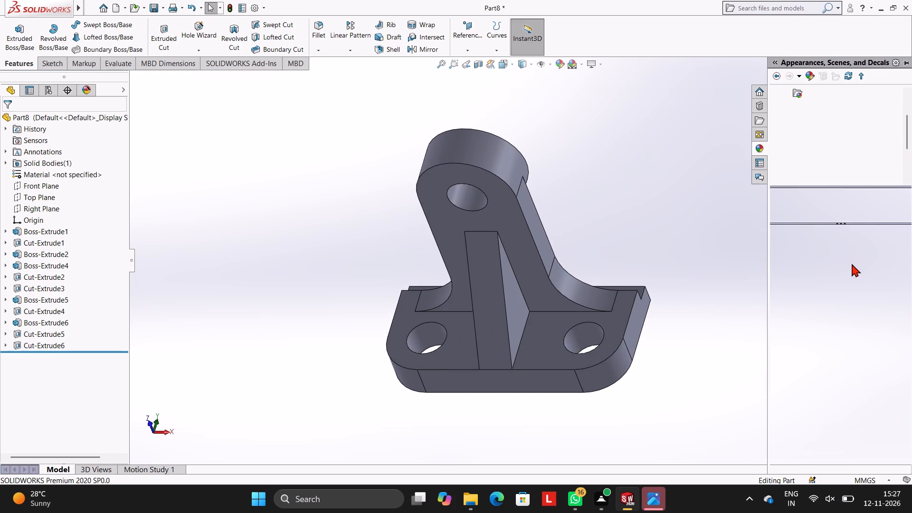
scroll(831, 281, up, 2)
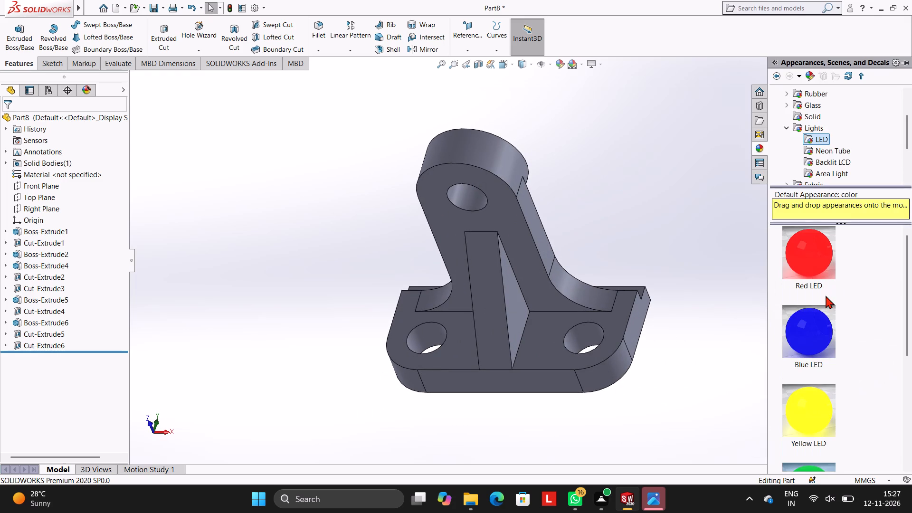
drag(805, 326, 536, 318)
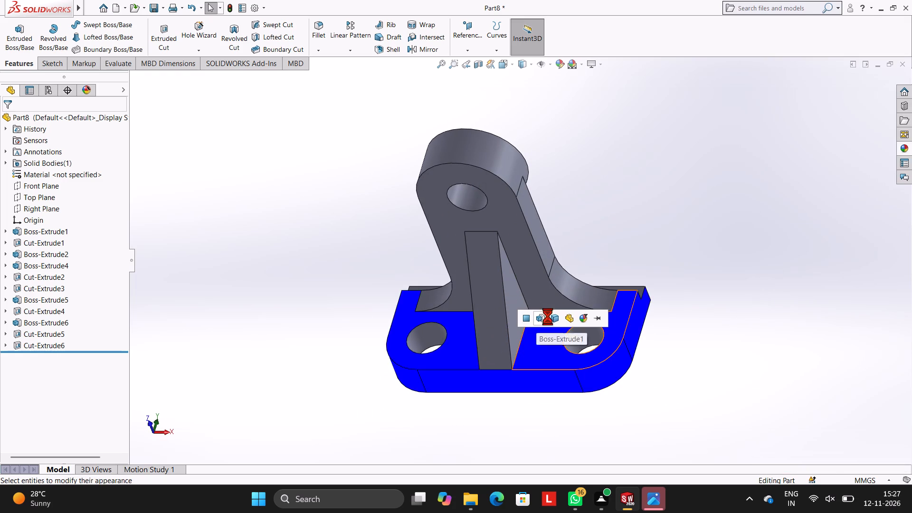
click(549, 316)
Apply the Yellow LED appearance to the hole in the arm's round end.
click(910, 148)
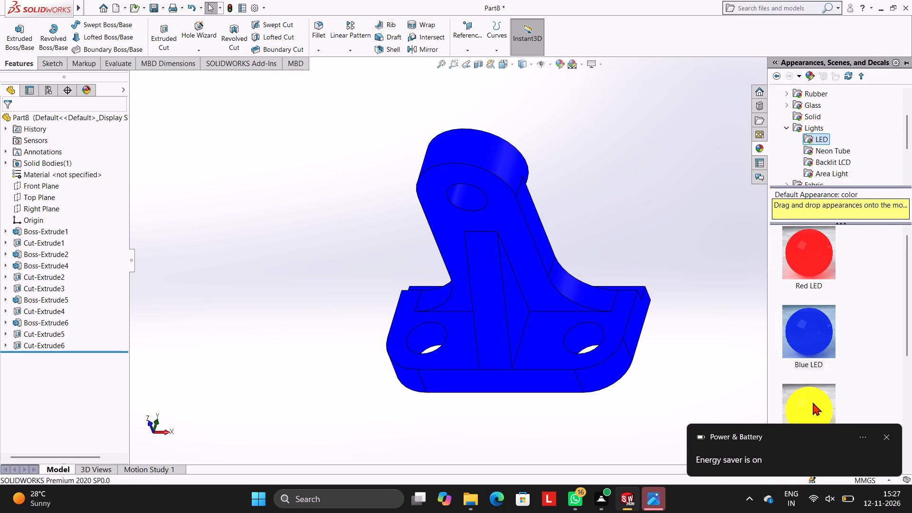
drag(813, 402, 464, 189)
click(464, 189)
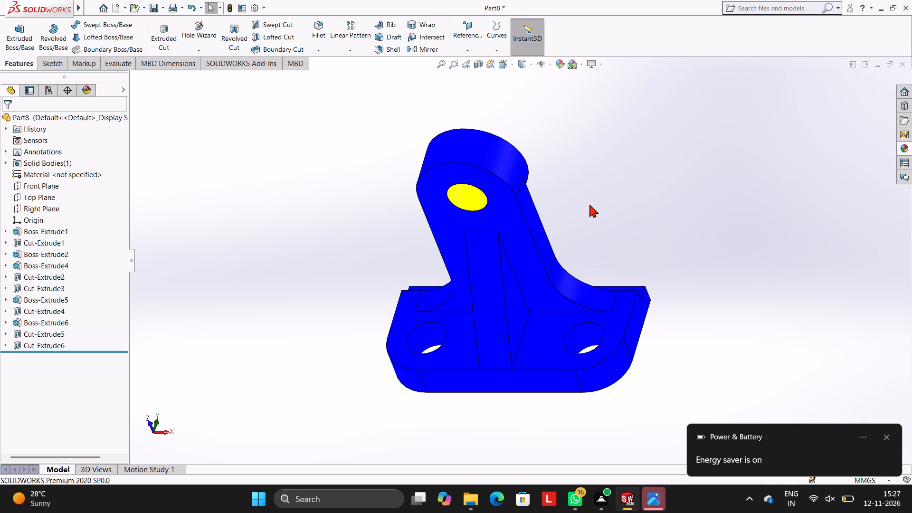
Apply the Red LED appearance to the base plate feature, Boss-Extrude1.
click(904, 144)
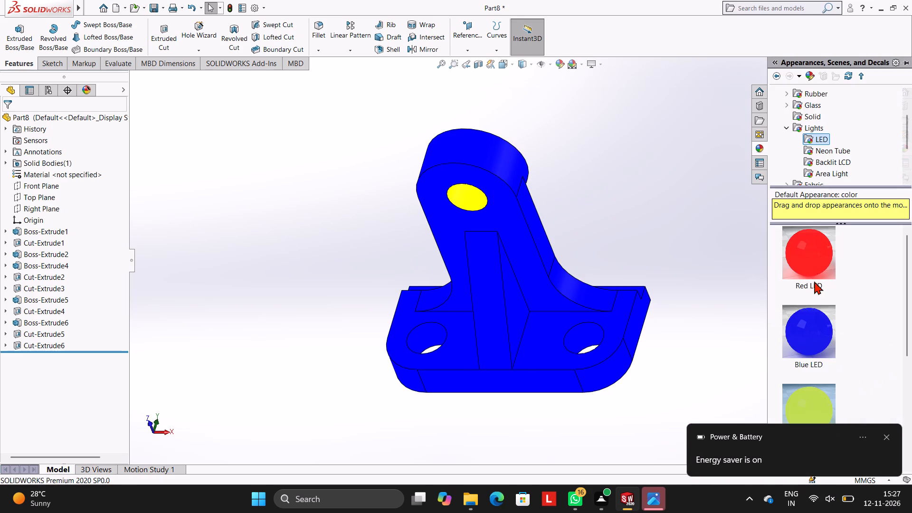
drag(818, 254, 566, 362)
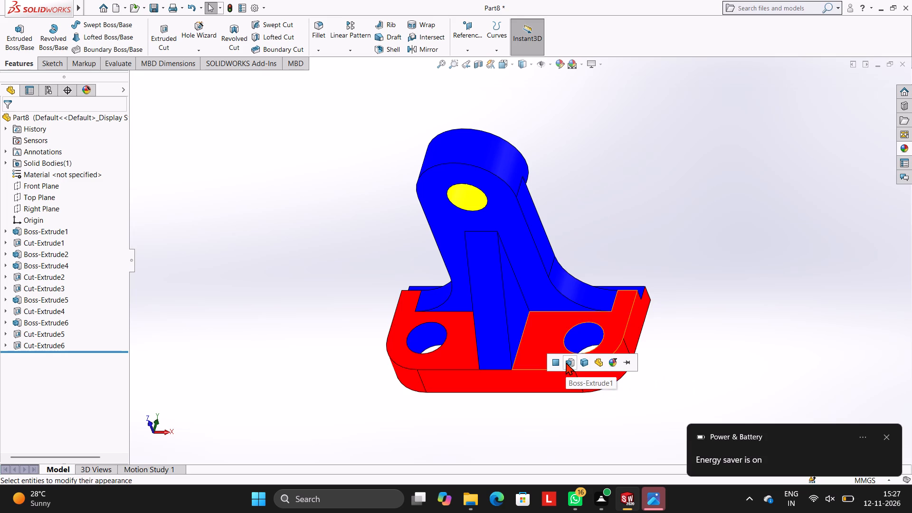
click(566, 362)
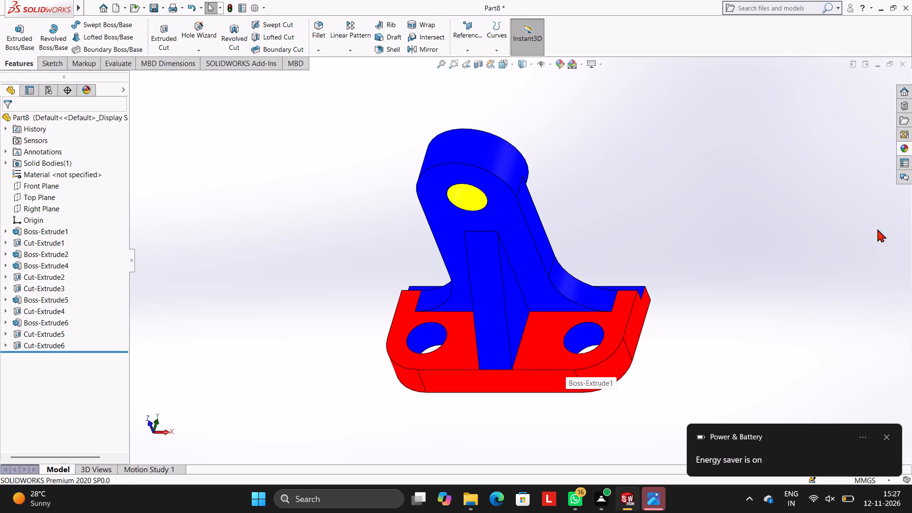
Apply the Yellow LED appearance to the rib's sloping outer face.
click(909, 147)
scroll(806, 303, down, 2)
scroll(806, 303, up, 3)
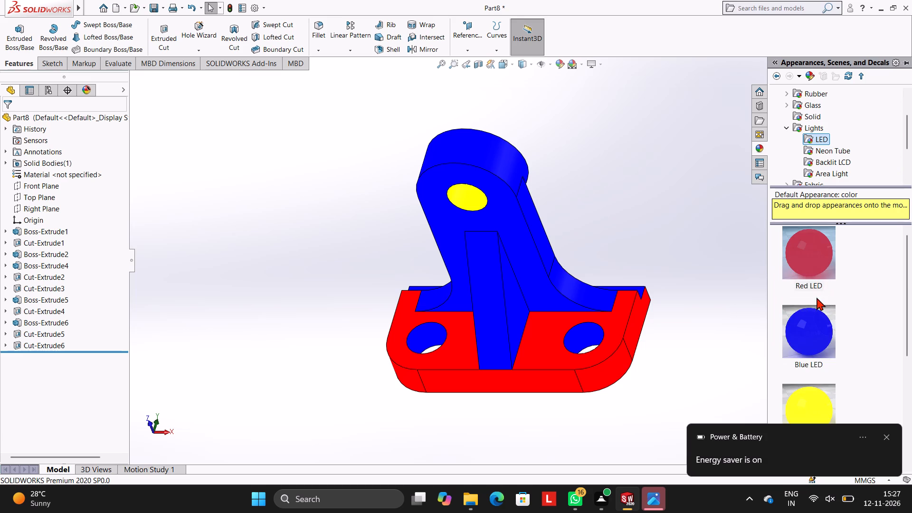
scroll(813, 323, down, 1)
drag(808, 294, 503, 321)
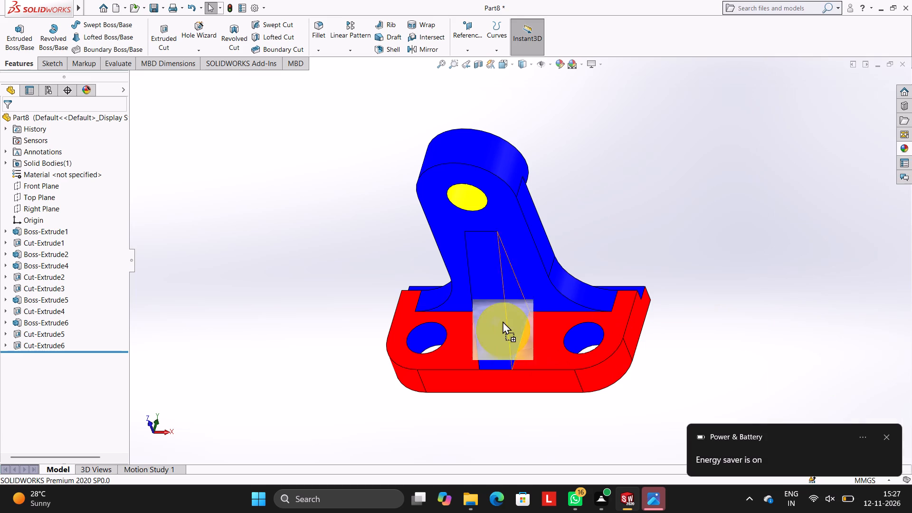
drag(503, 321, 486, 303)
click(486, 303)
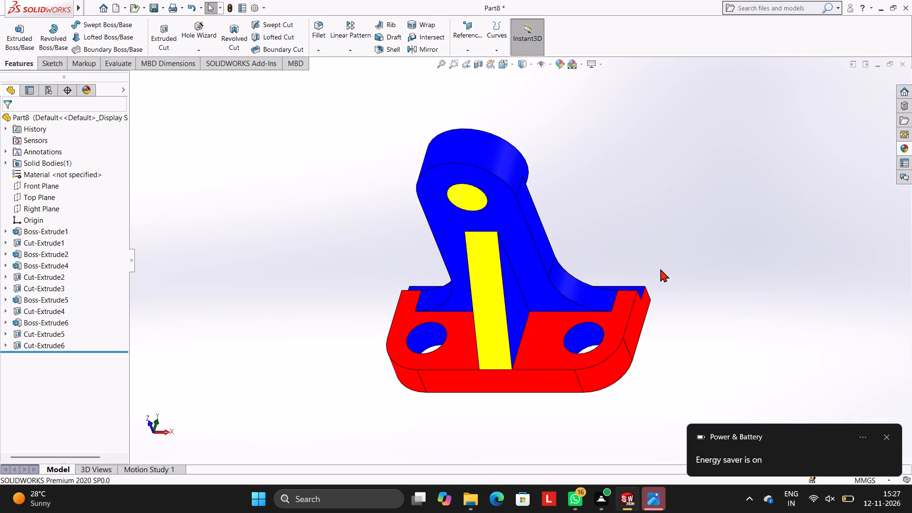
Apply the Green LED appearance to the arm's front face, around the yellow hole and behind the rib.
middle_drag(654, 266, 597, 274)
scroll(525, 256, down, 3)
middle_drag(542, 249, 575, 212)
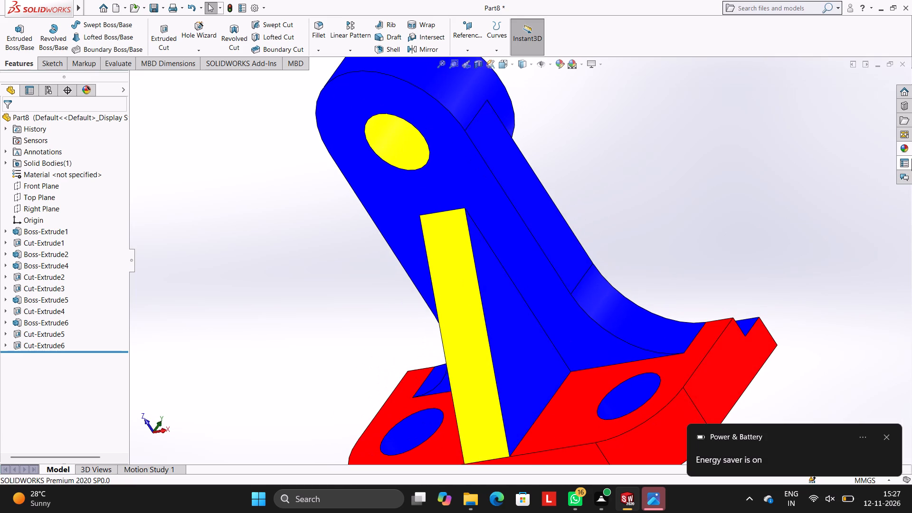
click(903, 150)
scroll(855, 253, down, 2)
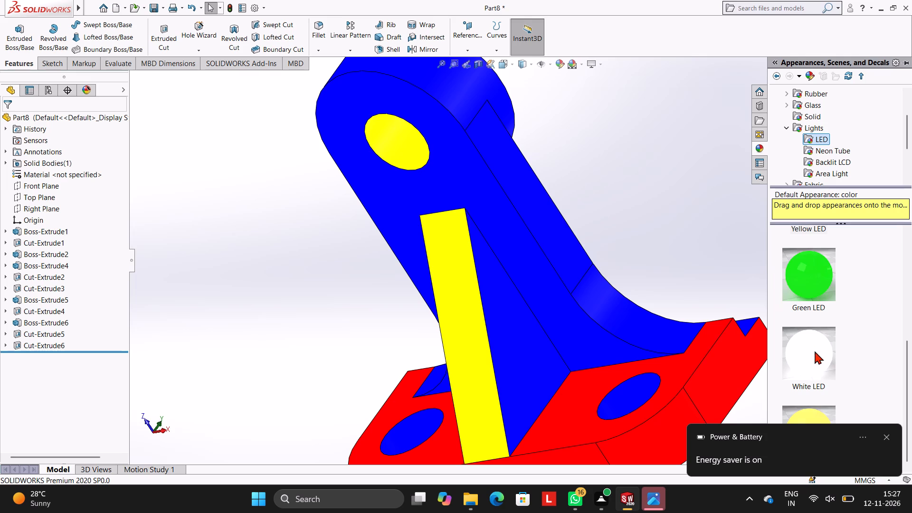
scroll(810, 304, up, 2)
scroll(805, 341, down, 4)
scroll(808, 331, up, 1)
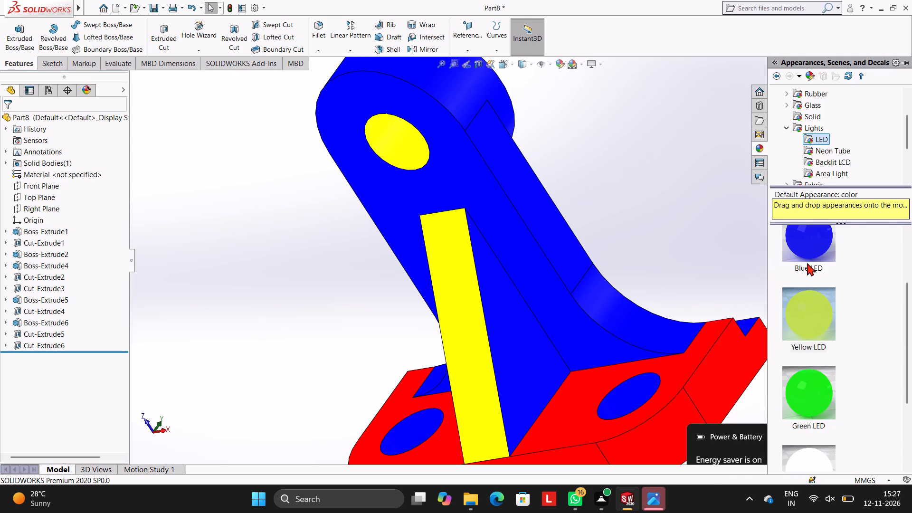
scroll(807, 261, up, 2)
scroll(802, 356, down, 1)
scroll(804, 323, up, 1)
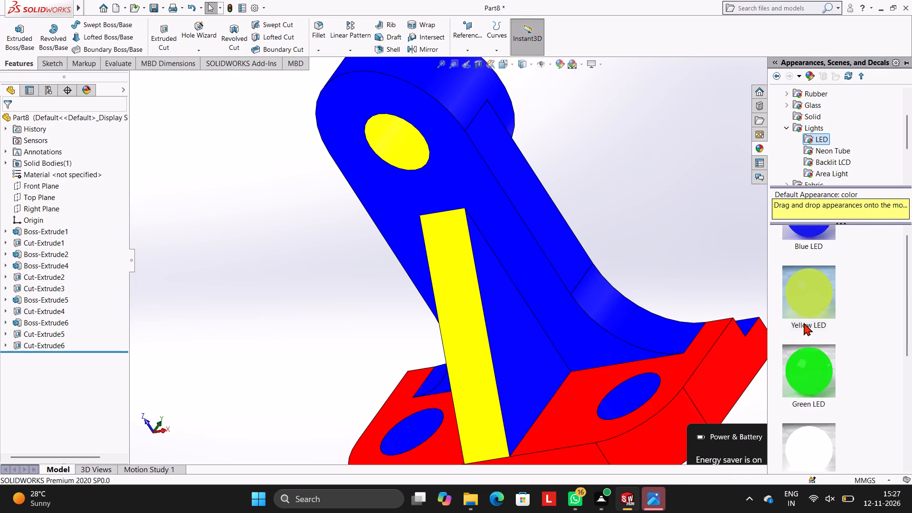
scroll(807, 377, down, 1)
drag(807, 361, 519, 214)
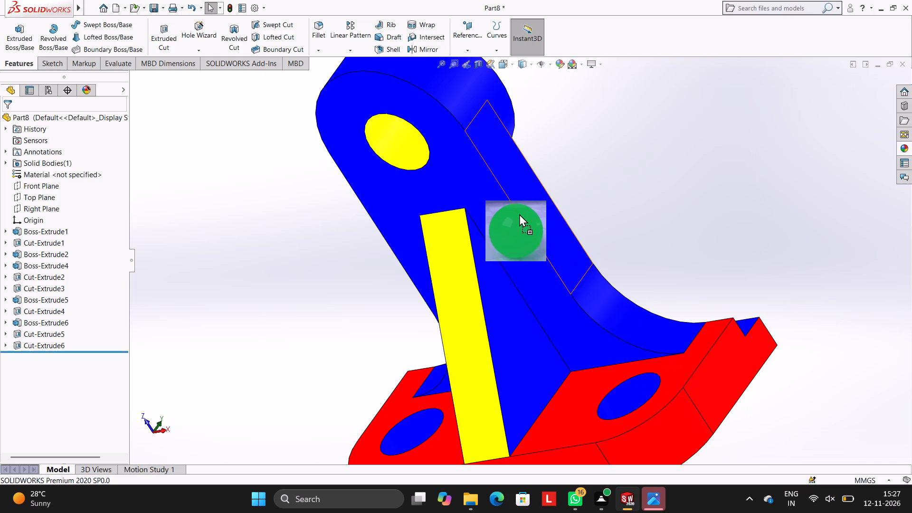
drag(519, 214, 467, 174)
click(467, 174)
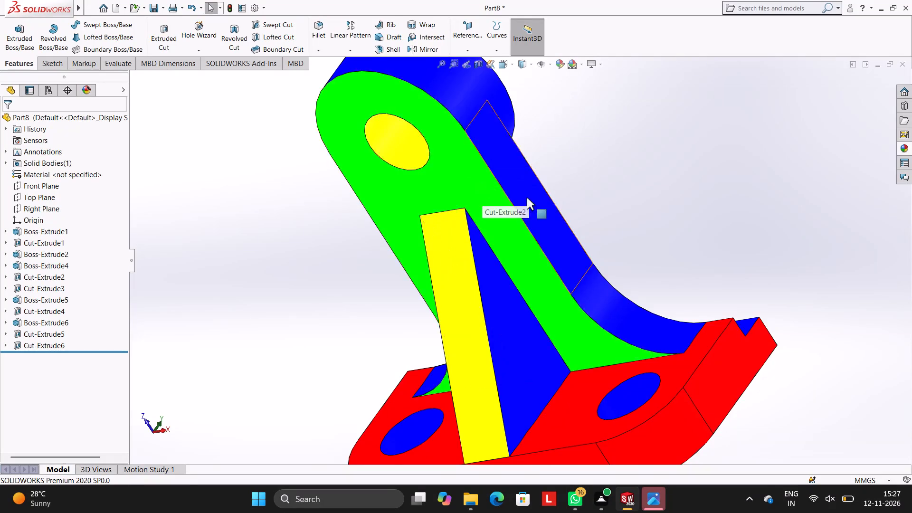
Apply the Green LED appearance to the arm feature with the round end, Boss-Extrude2.
scroll(527, 198, up, 2)
scroll(588, 216, up, 2)
middle_drag(581, 217, 542, 281)
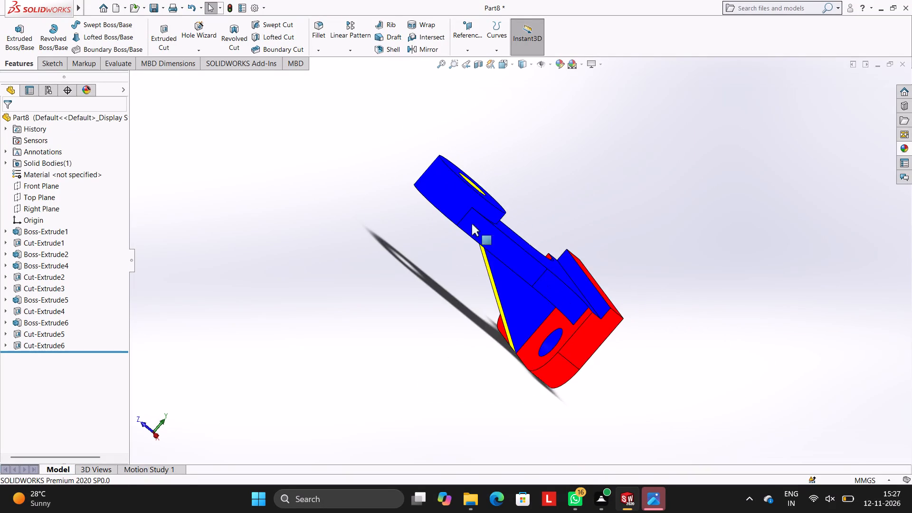
scroll(443, 201, down, 4)
click(906, 147)
scroll(821, 305, down, 1)
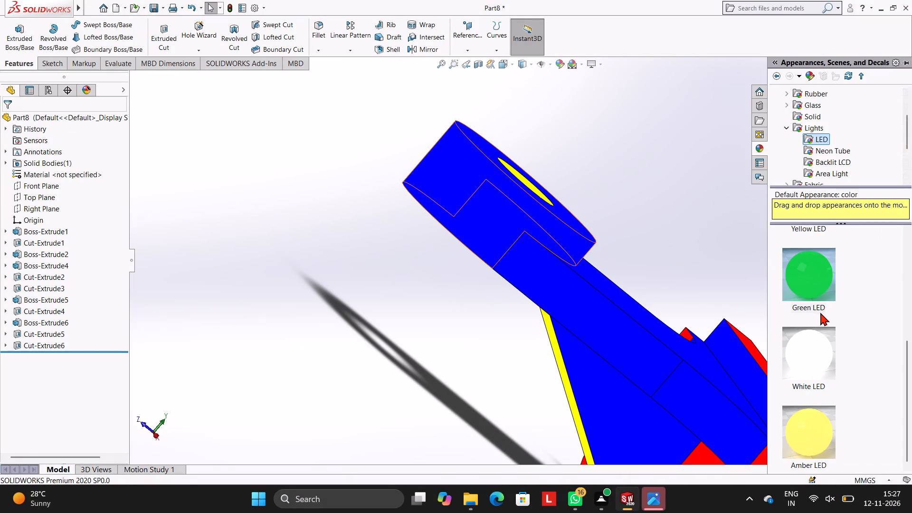
drag(820, 269, 499, 210)
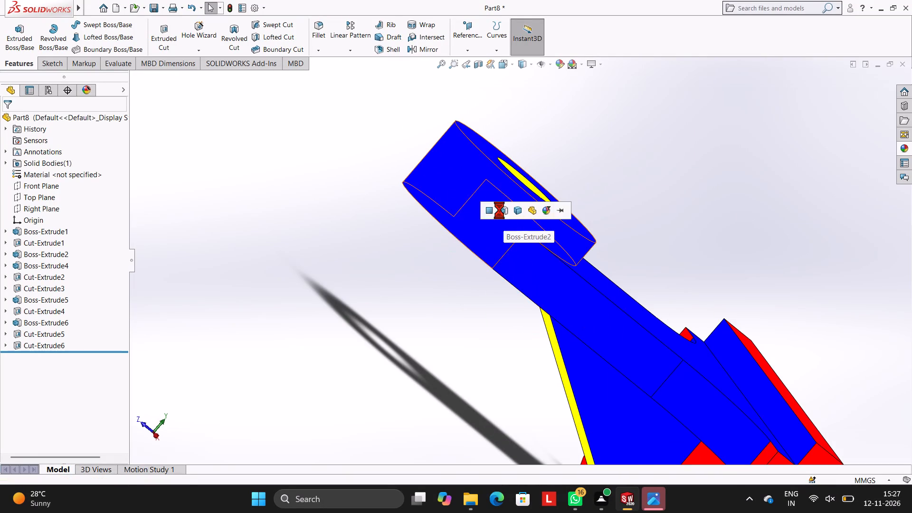
click(499, 210)
Examine the coloured bracket from several sides, checking the arm, rib and base plate.
middle_drag(593, 199, 642, 142)
scroll(632, 175, up, 5)
middle_drag(628, 276, 611, 276)
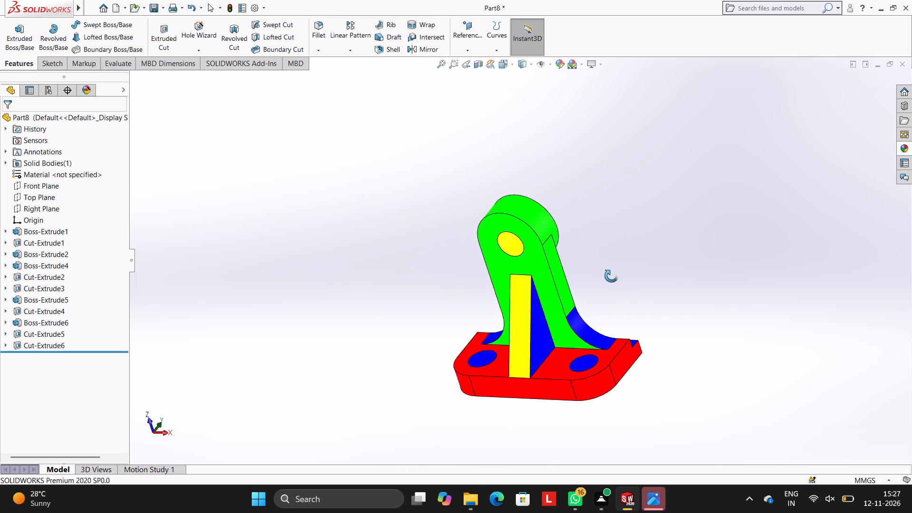
middle_drag(611, 276, 593, 288)
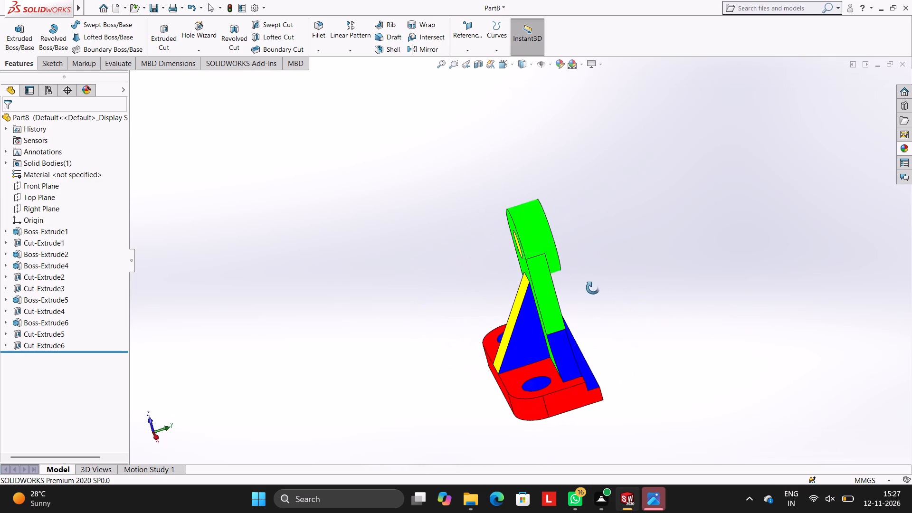
middle_drag(593, 288, 591, 288)
scroll(570, 284, up, 3)
middle_drag(635, 301, 690, 324)
middle_drag(551, 253, 539, 214)
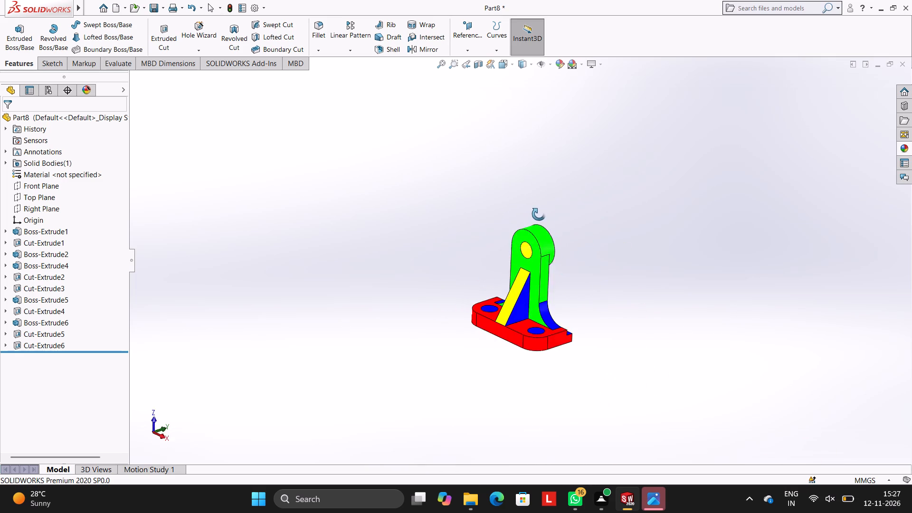
middle_drag(539, 214, 513, 231)
scroll(512, 238, down, 3)
middle_drag(608, 276, 632, 256)
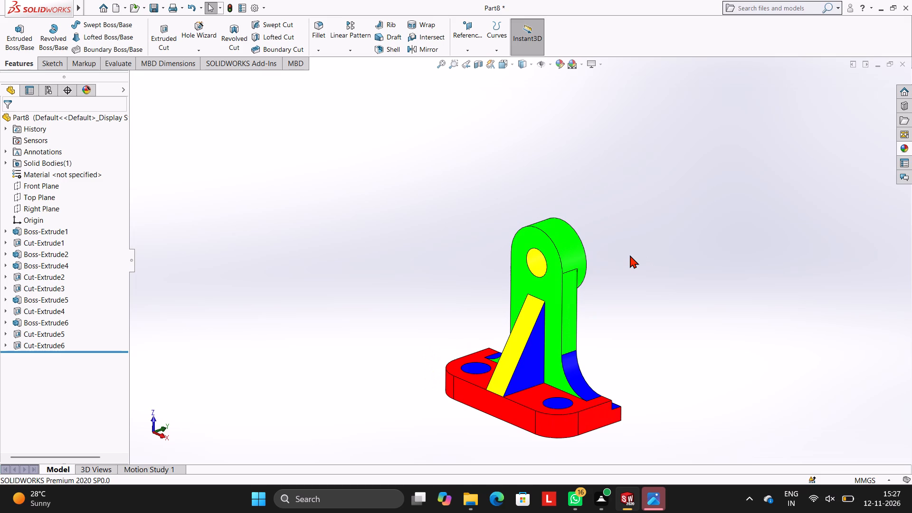
scroll(615, 304, up, 3)
scroll(615, 339, down, 3)
scroll(585, 339, up, 1)
scroll(466, 185, up, 2)
scroll(466, 185, down, 2)
Save the part in the Documents folder as PEDESTAL BRACKET WITH RIBBED UPRIGHT AND EYE HOLE.
key(ctrl+s)
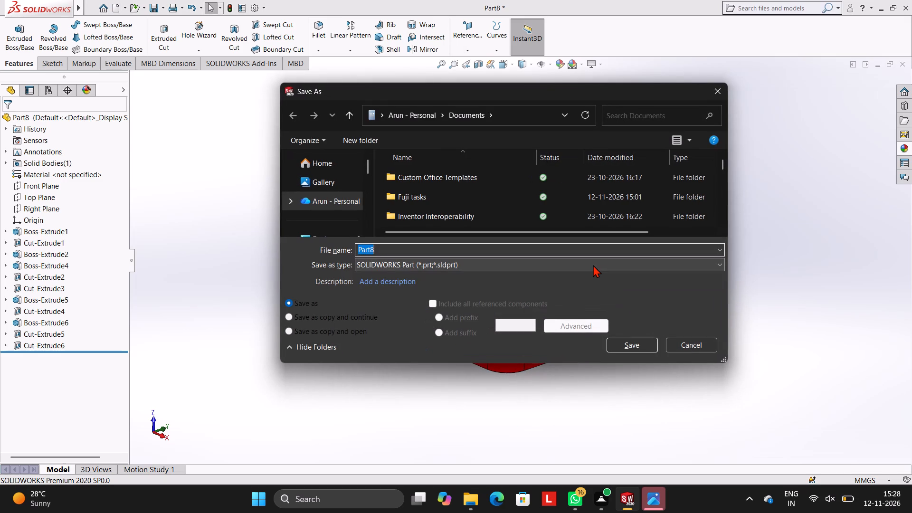
text(PED)
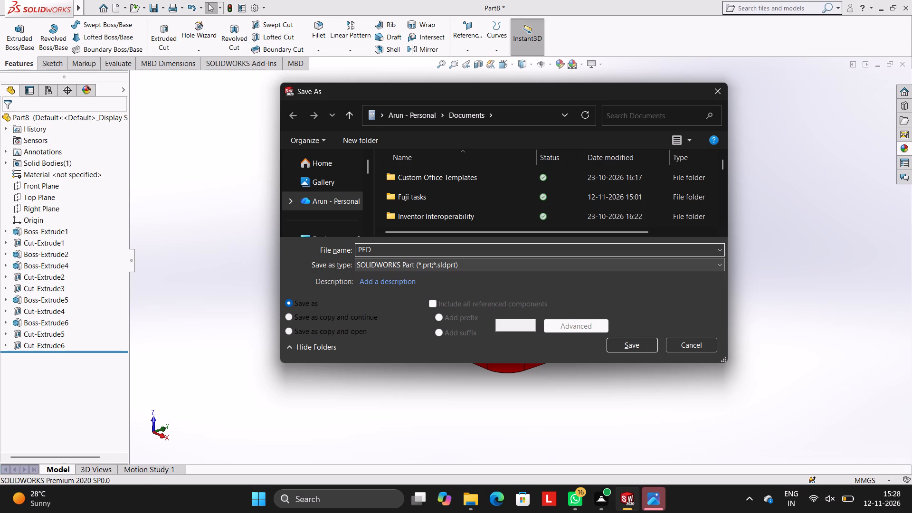
text(ES)
text(TAL B)
text(RAC)
text(KET WITH RIBBED)
key(space)
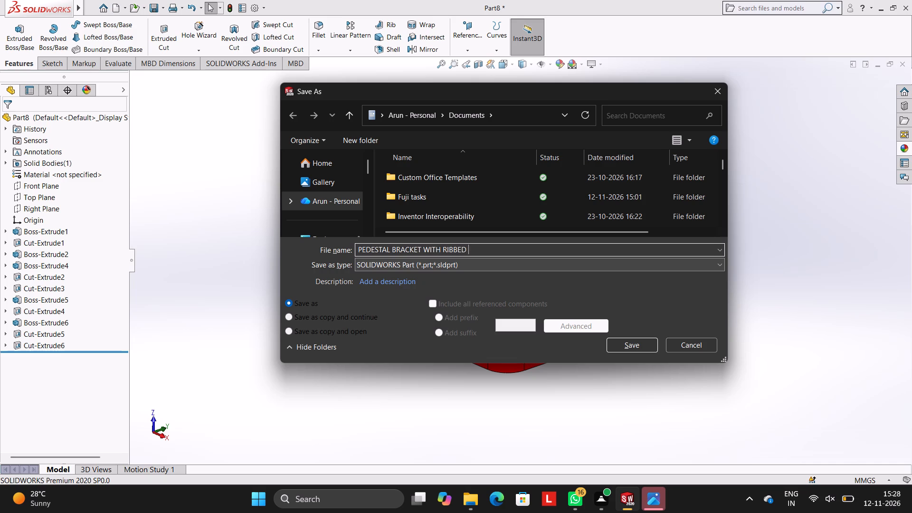
text(UP)
text(RIGHT AND)
key(space)
text(EYE)
key(space)
text(HOLE)
key(space)
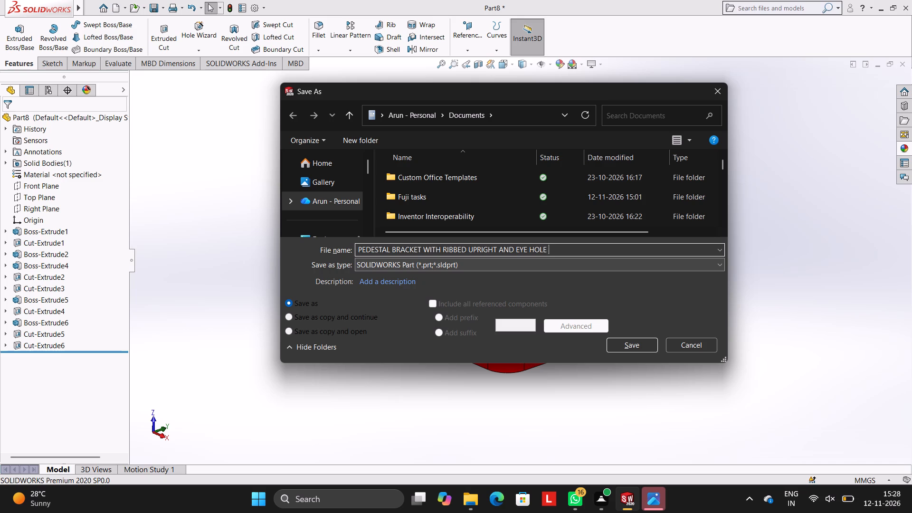
click(646, 340)
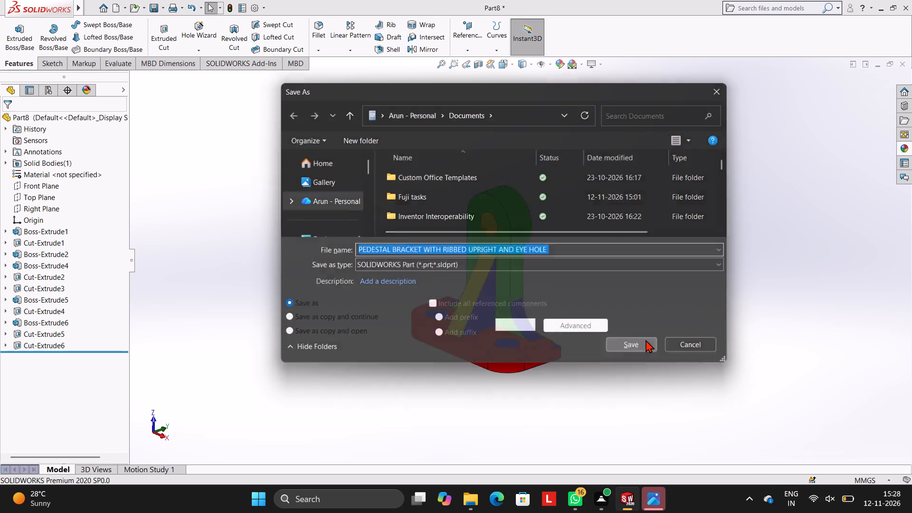
Save the bracket in Adobe Portable Document Format (*.pdf) under the same file name in the Documents folder.
click(162, 5)
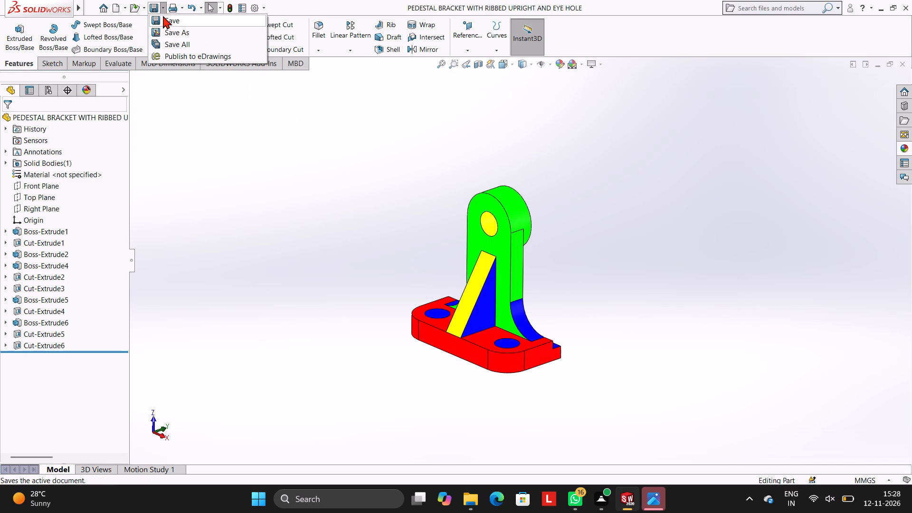
click(174, 28)
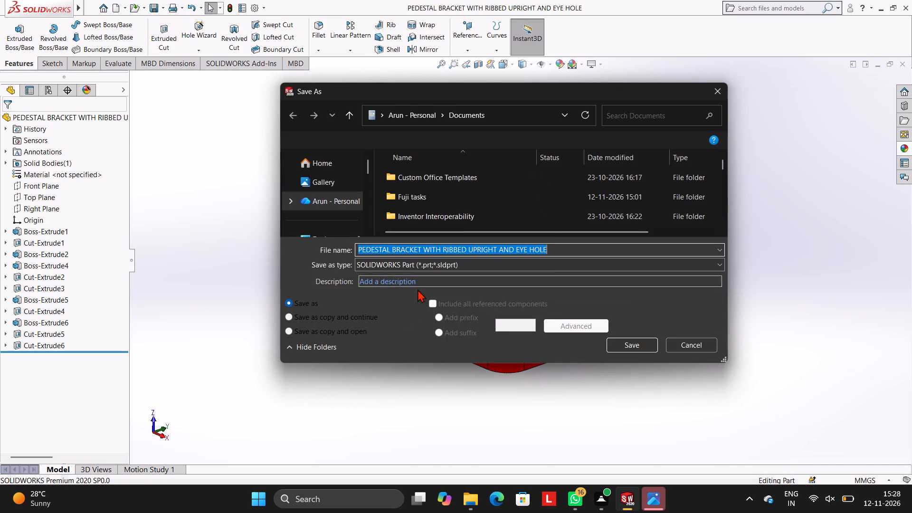
click(541, 258)
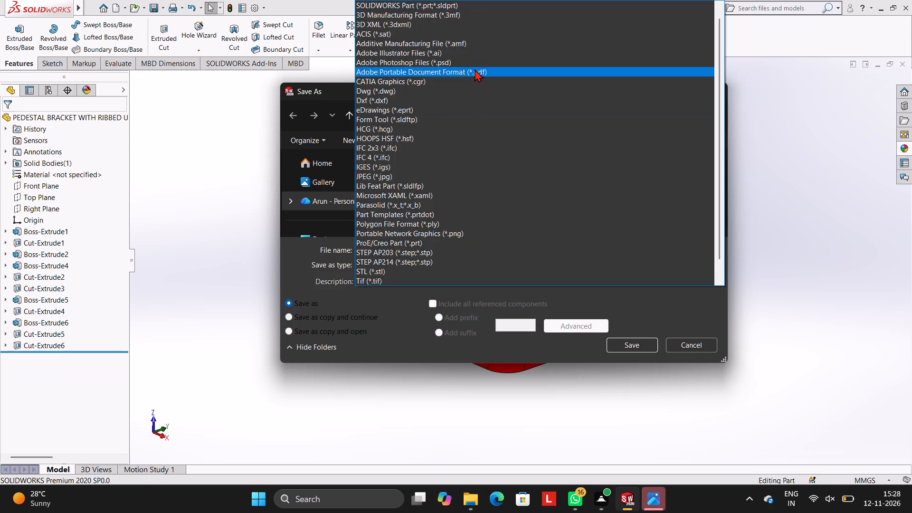
click(475, 69)
click(624, 367)
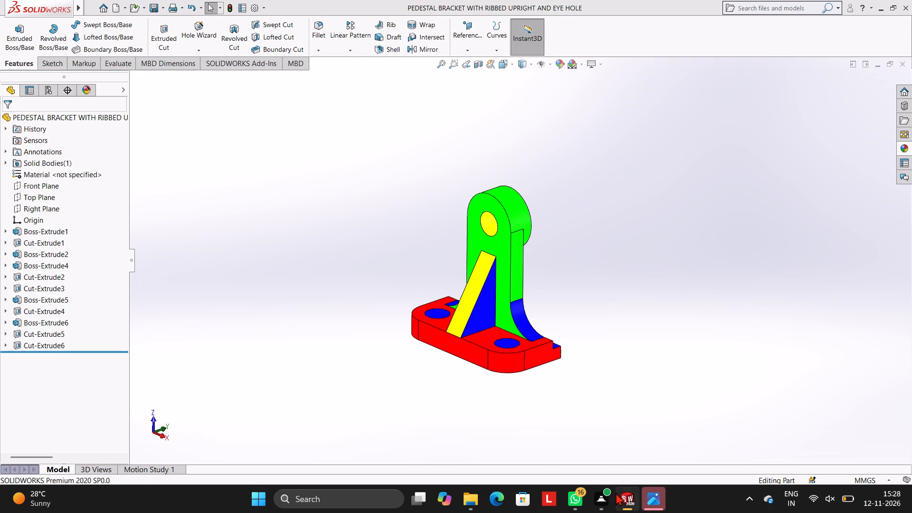